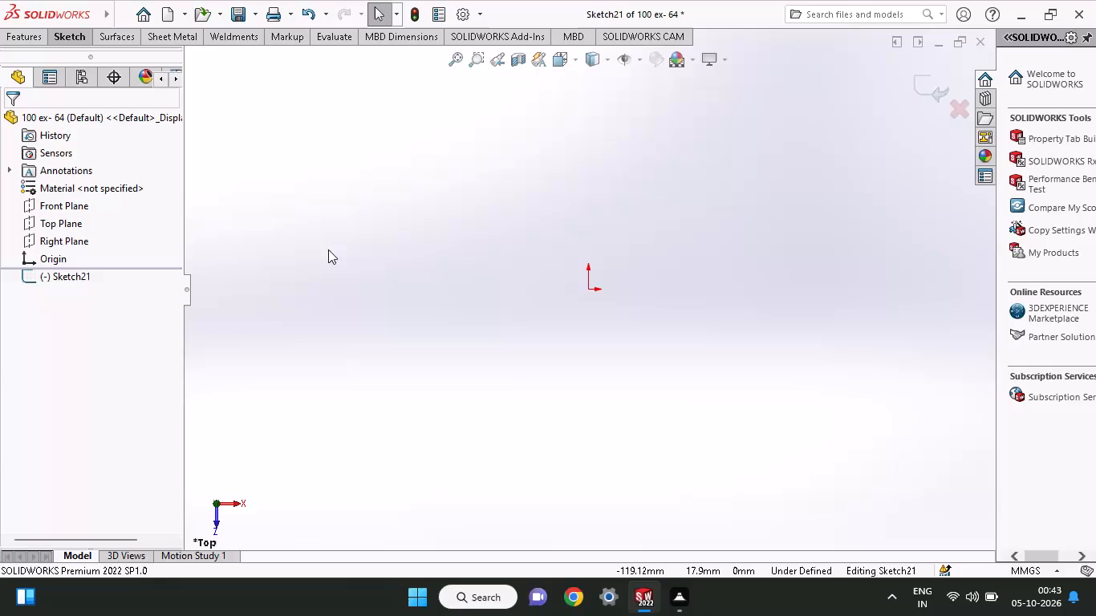
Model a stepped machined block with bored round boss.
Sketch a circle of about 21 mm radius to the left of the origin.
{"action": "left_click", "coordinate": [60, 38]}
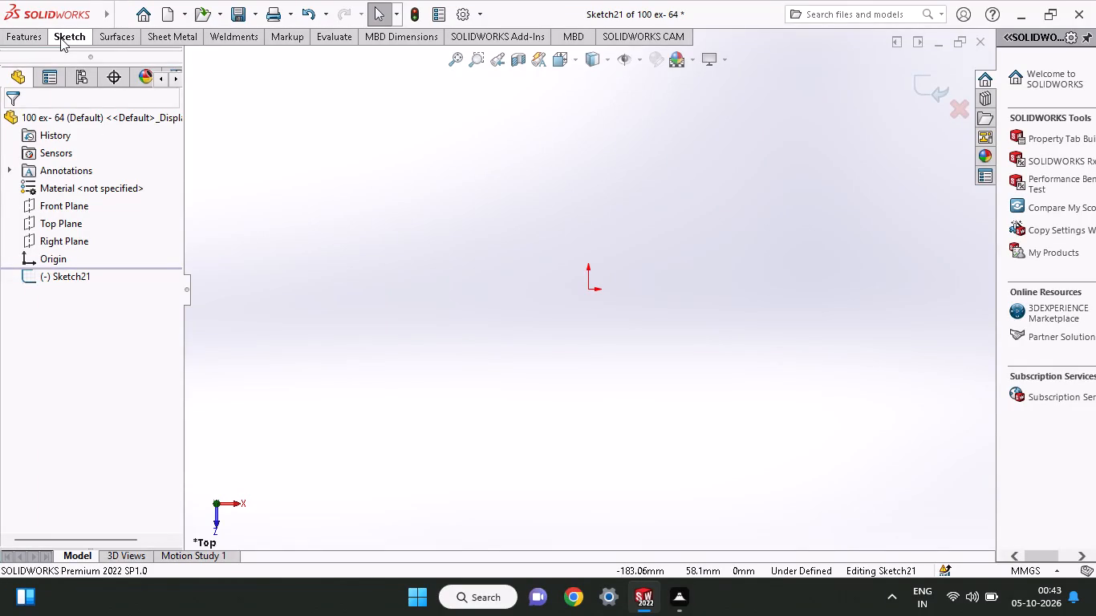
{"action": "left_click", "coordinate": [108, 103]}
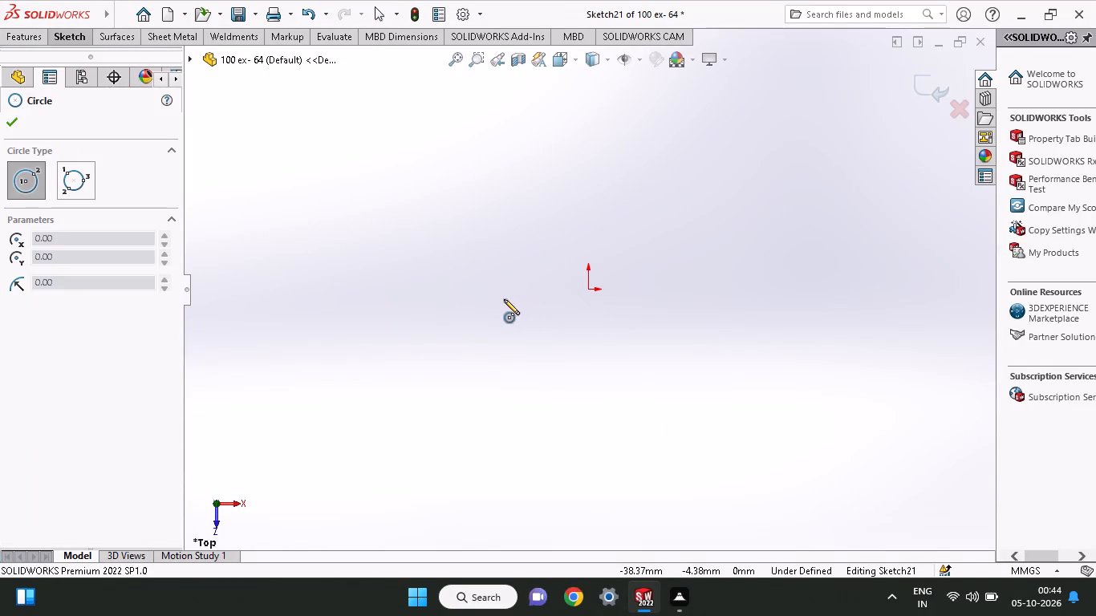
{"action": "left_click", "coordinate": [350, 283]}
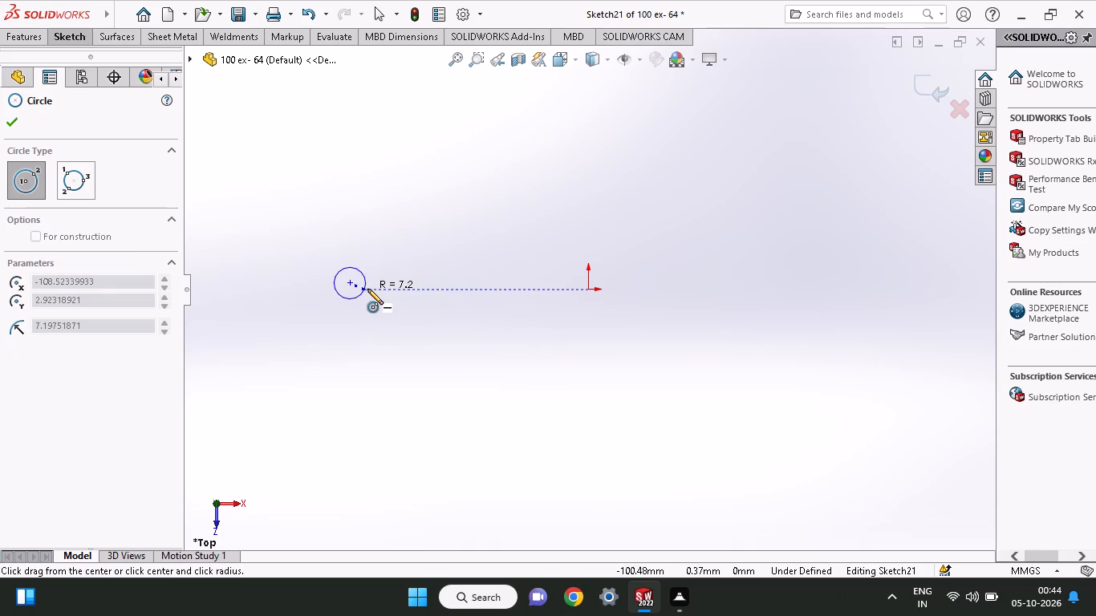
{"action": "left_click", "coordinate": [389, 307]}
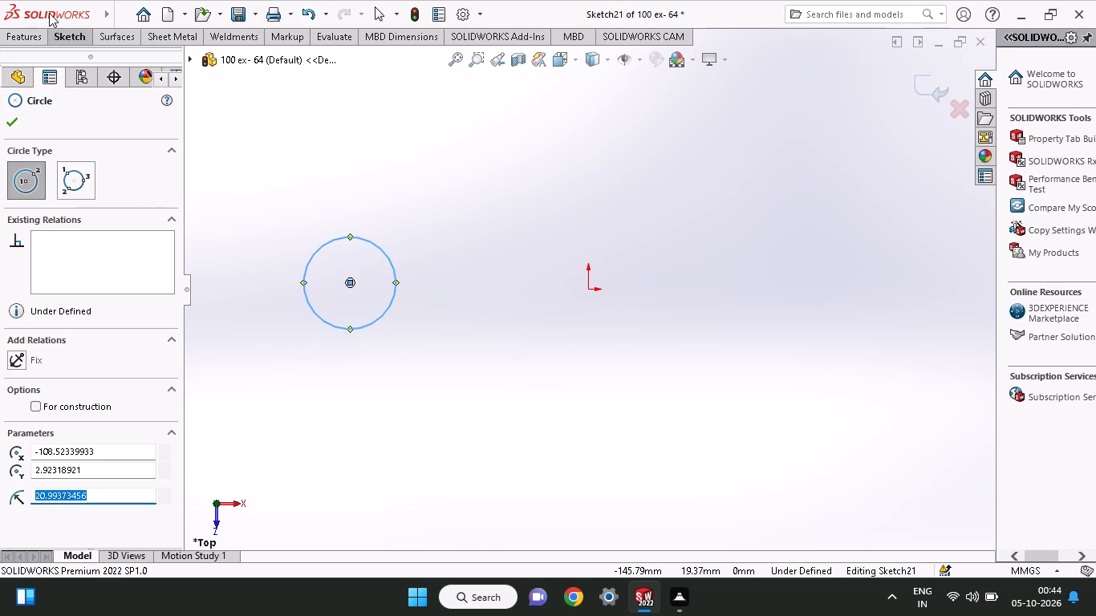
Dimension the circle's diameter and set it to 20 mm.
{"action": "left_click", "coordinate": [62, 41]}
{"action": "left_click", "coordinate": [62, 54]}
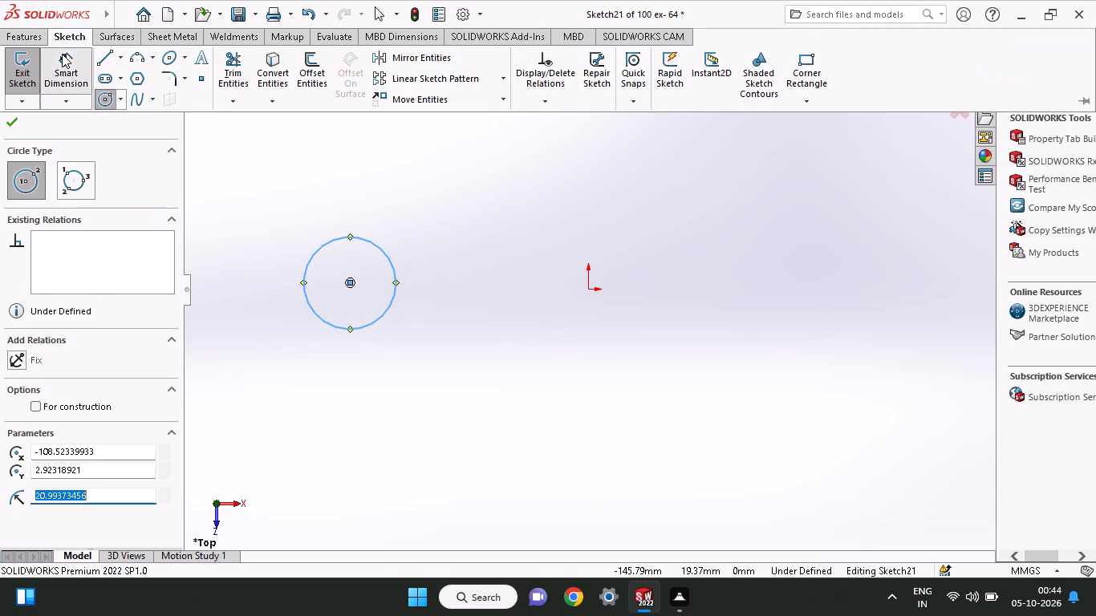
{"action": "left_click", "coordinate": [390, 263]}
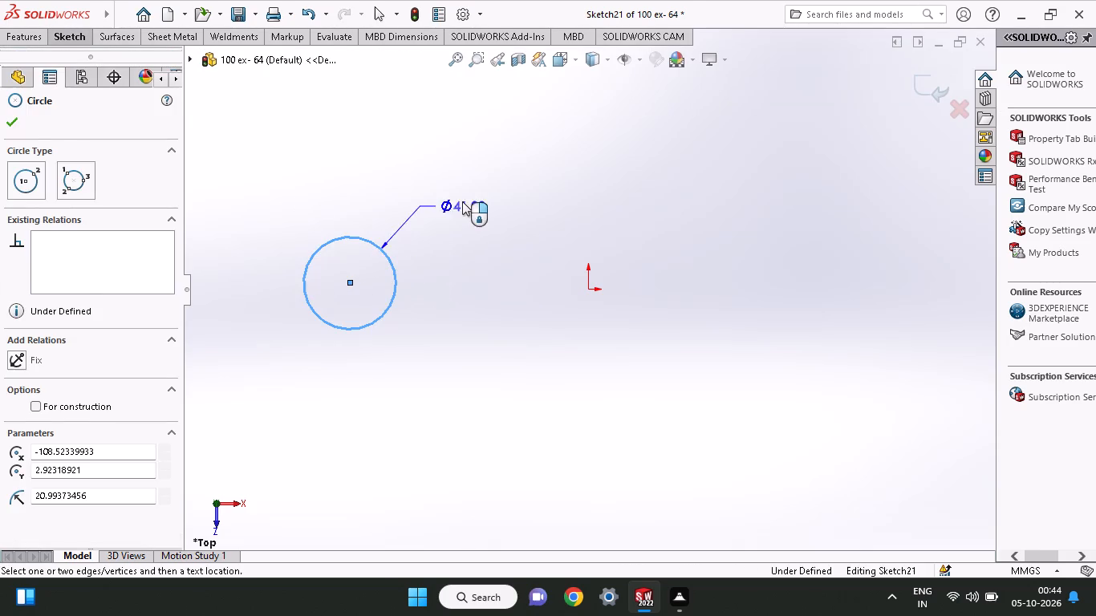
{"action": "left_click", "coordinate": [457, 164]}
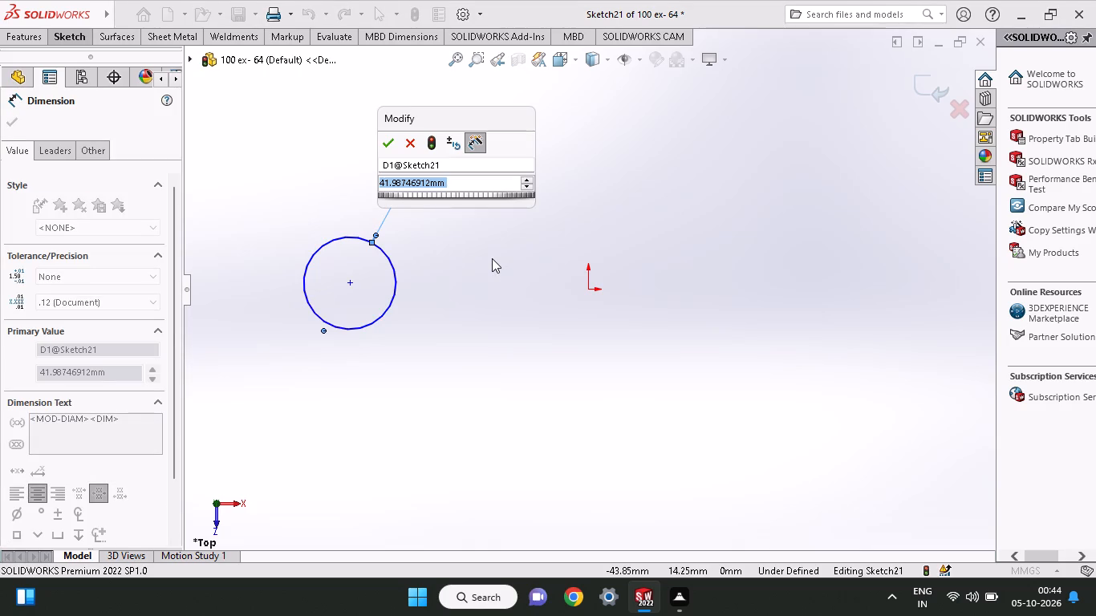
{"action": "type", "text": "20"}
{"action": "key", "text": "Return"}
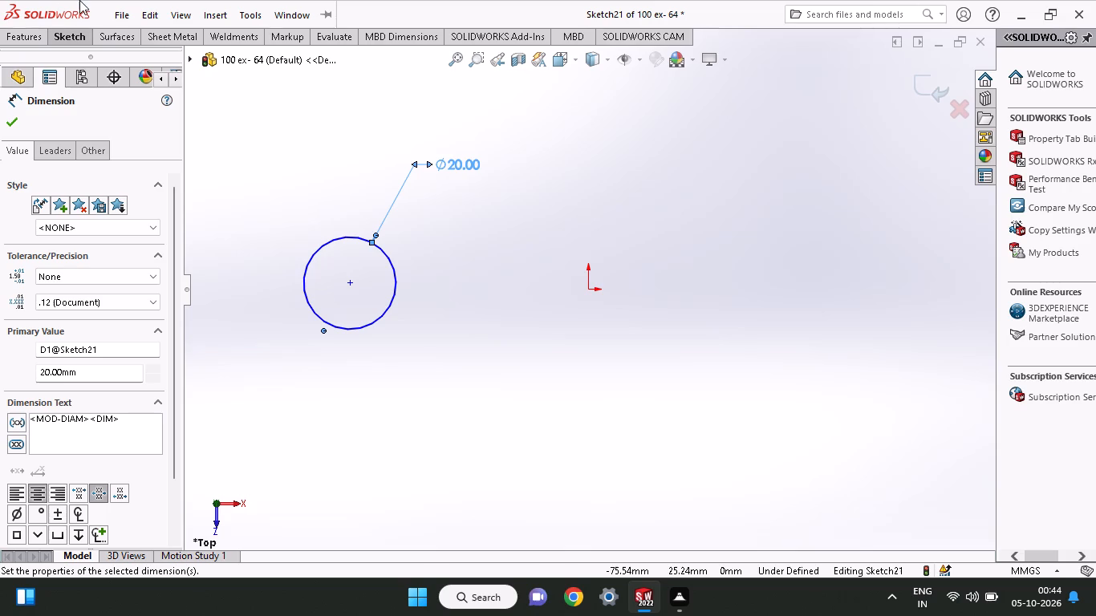
Sketch a larger concentric circle of about 17 mm radius around the 20 mm circle.
{"action": "left_click", "coordinate": [71, 38]}
{"action": "left_click", "coordinate": [102, 99]}
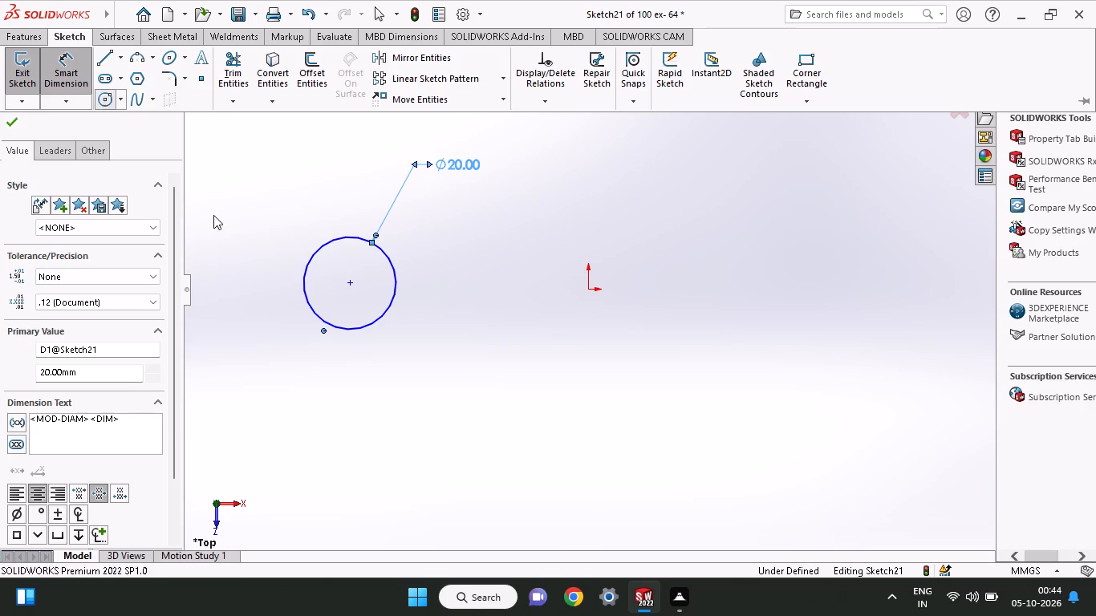
{"action": "left_click", "coordinate": [348, 280]}
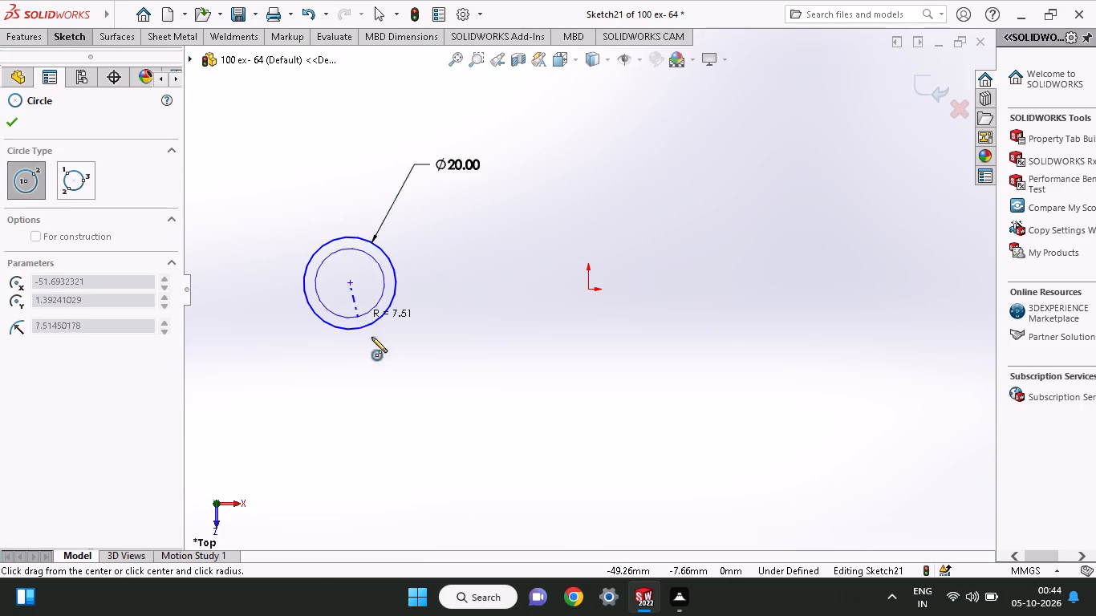
{"action": "left_click", "coordinate": [387, 352]}
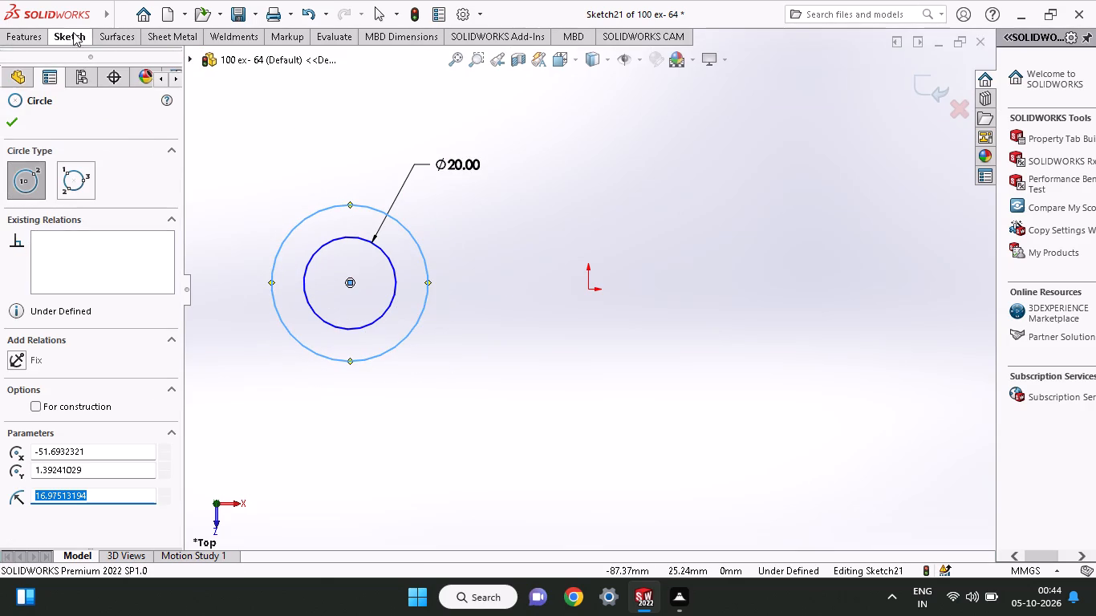
Dimension the outer circle's diameter and set it to 60 mm.
{"action": "left_click", "coordinate": [73, 32]}
{"action": "left_click", "coordinate": [69, 54]}
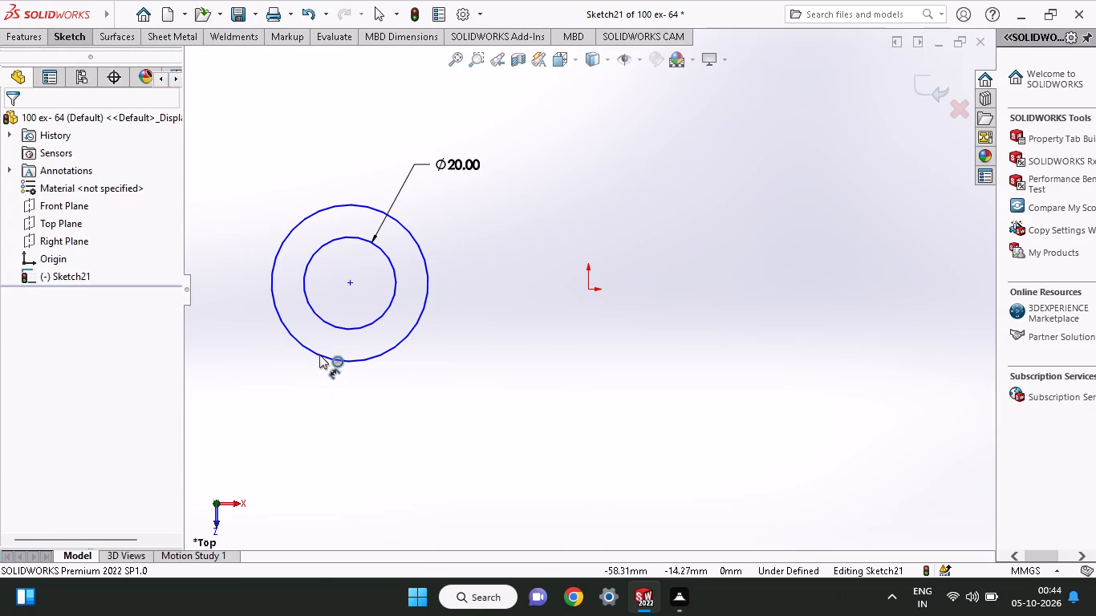
{"action": "left_click", "coordinate": [319, 355]}
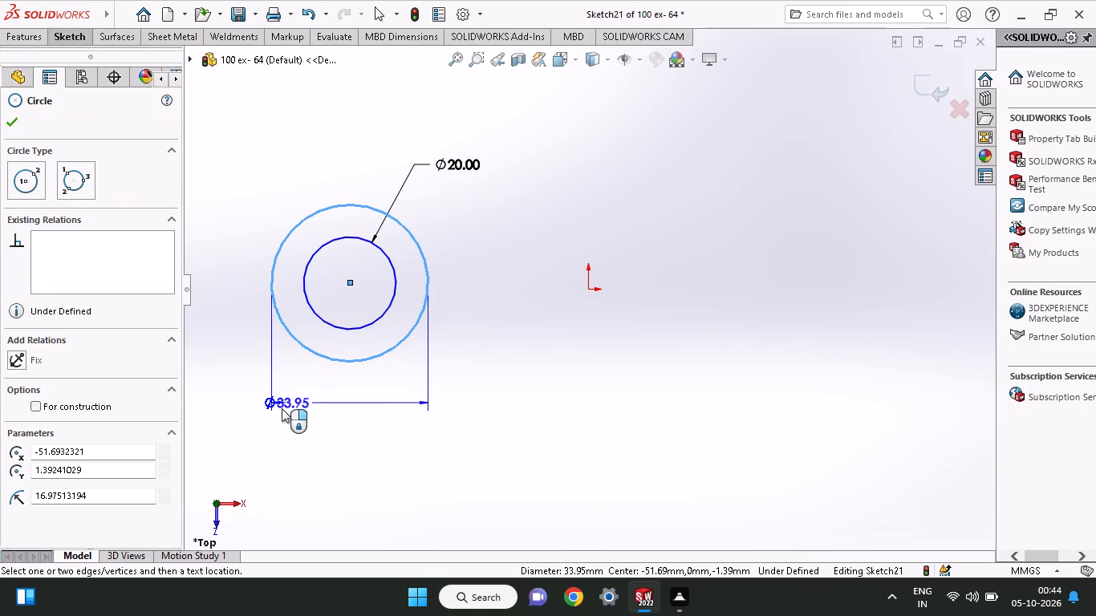
{"action": "left_click", "coordinate": [282, 408]}
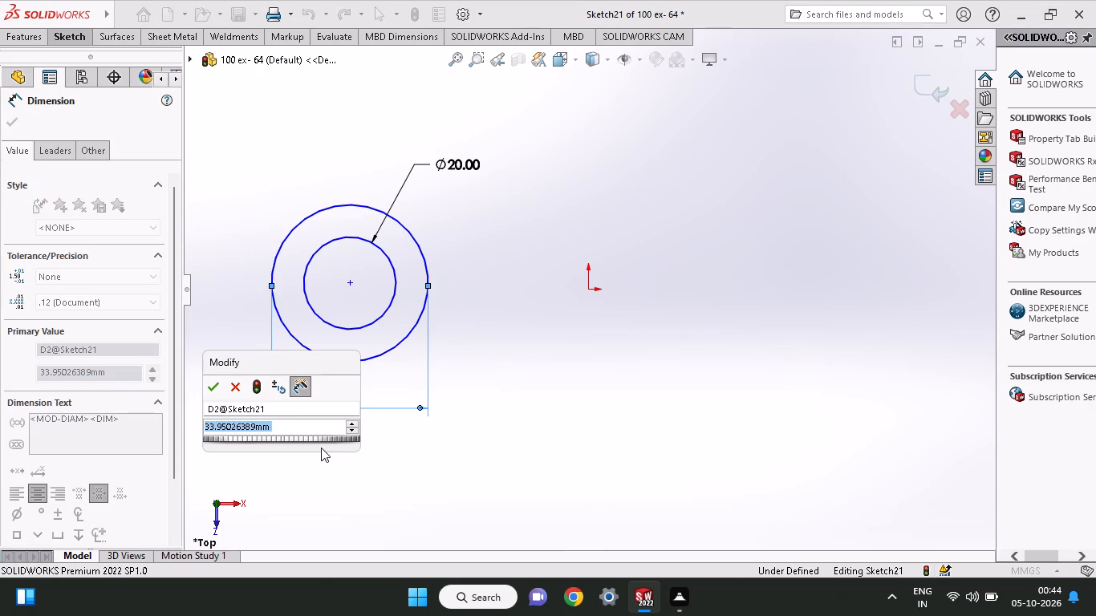
{"action": "type", "text": "60"}
{"action": "key", "text": "Return"}
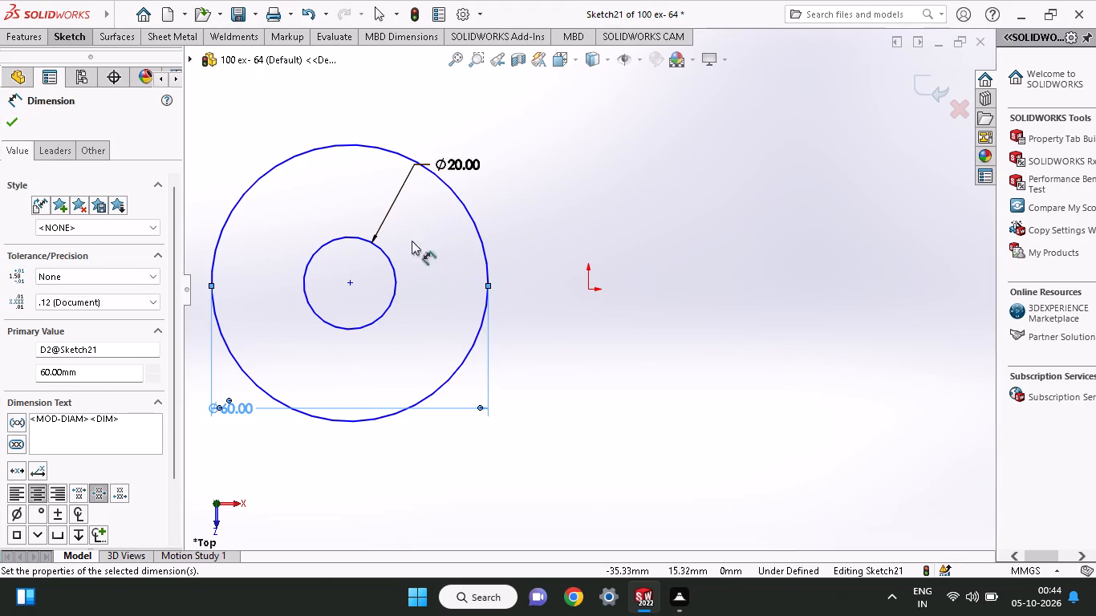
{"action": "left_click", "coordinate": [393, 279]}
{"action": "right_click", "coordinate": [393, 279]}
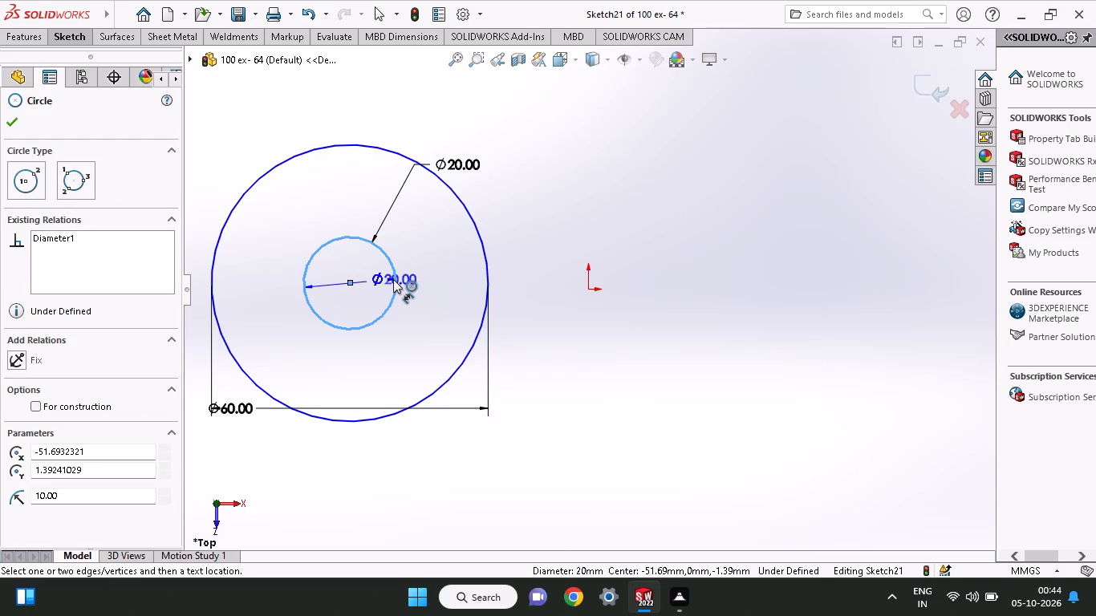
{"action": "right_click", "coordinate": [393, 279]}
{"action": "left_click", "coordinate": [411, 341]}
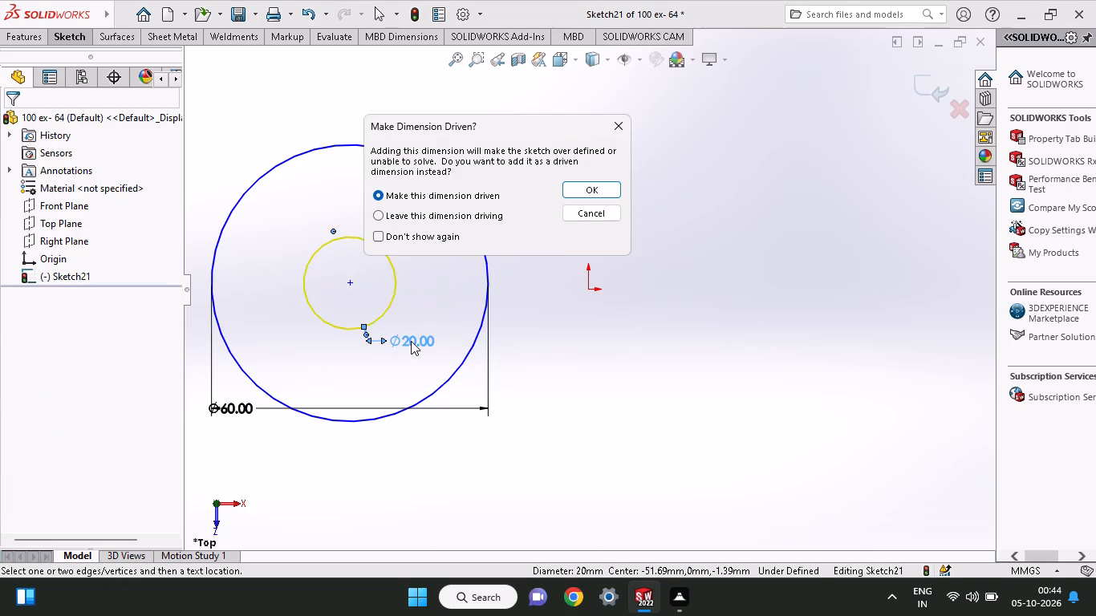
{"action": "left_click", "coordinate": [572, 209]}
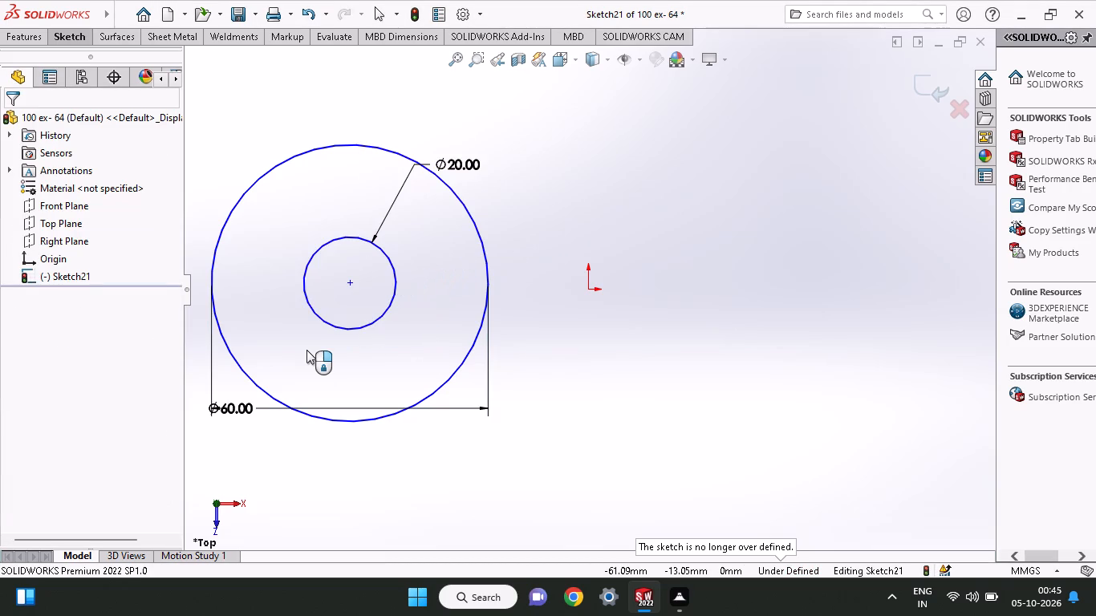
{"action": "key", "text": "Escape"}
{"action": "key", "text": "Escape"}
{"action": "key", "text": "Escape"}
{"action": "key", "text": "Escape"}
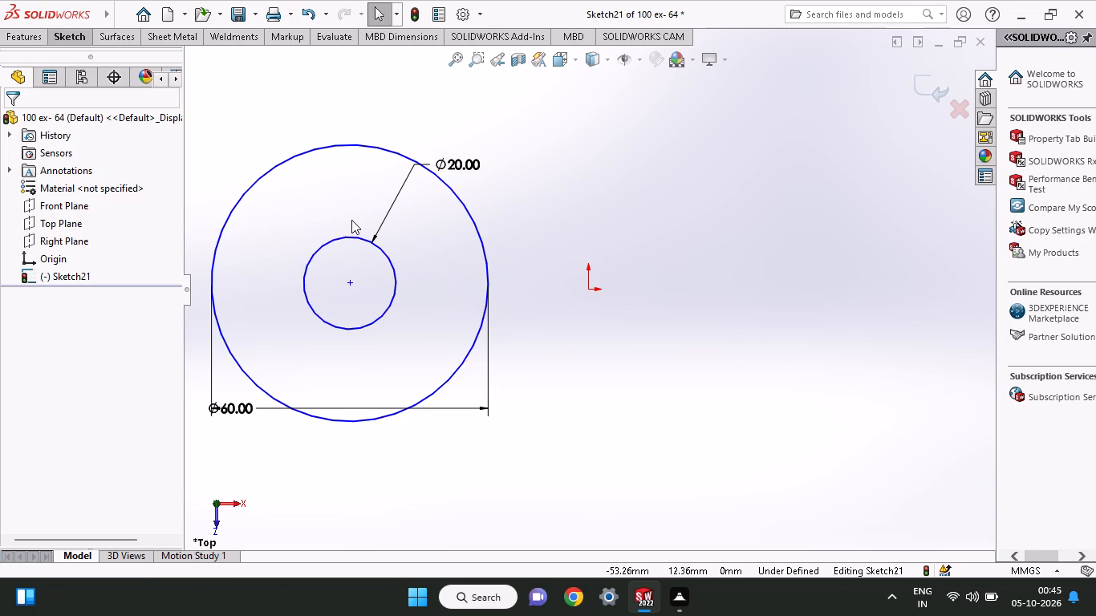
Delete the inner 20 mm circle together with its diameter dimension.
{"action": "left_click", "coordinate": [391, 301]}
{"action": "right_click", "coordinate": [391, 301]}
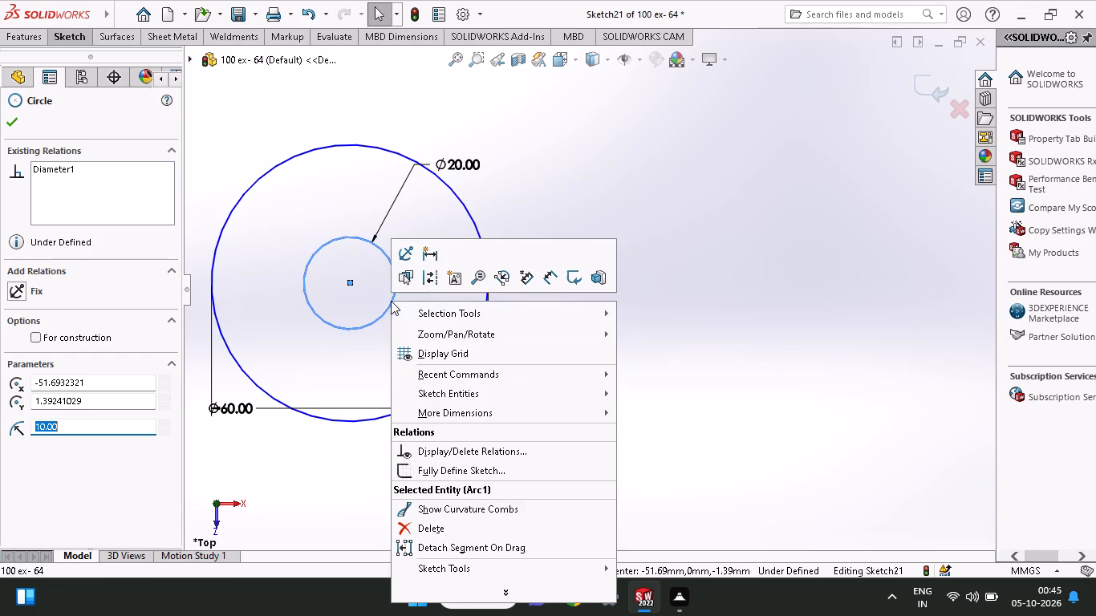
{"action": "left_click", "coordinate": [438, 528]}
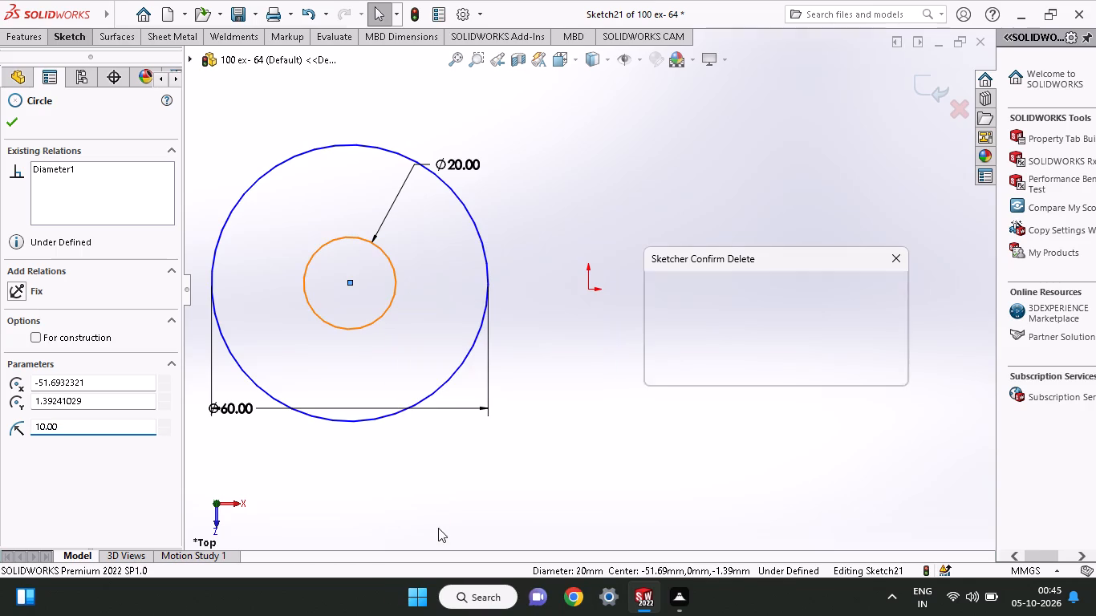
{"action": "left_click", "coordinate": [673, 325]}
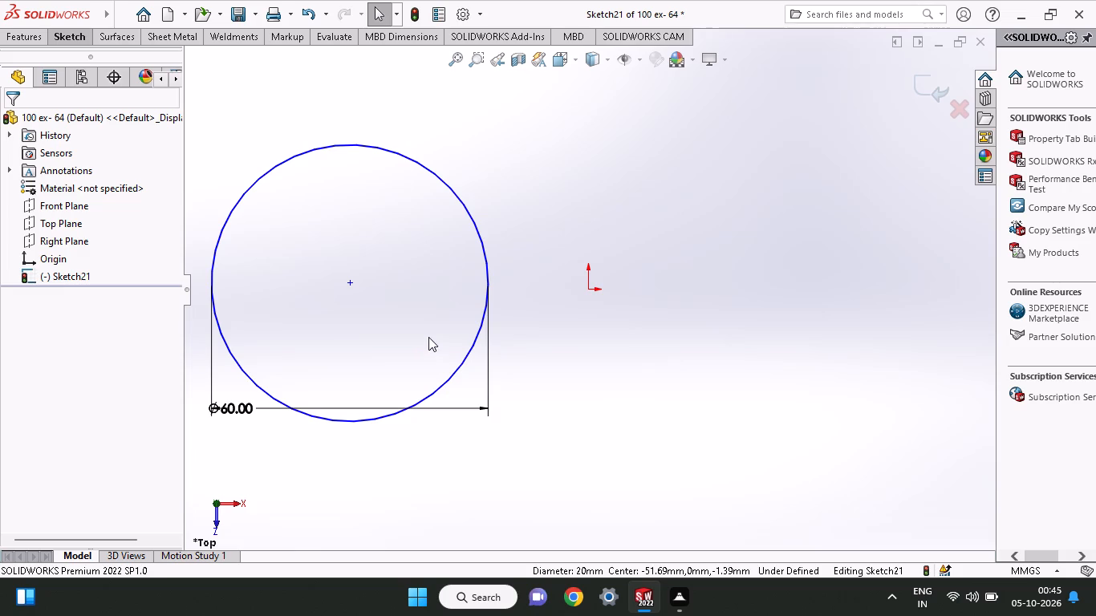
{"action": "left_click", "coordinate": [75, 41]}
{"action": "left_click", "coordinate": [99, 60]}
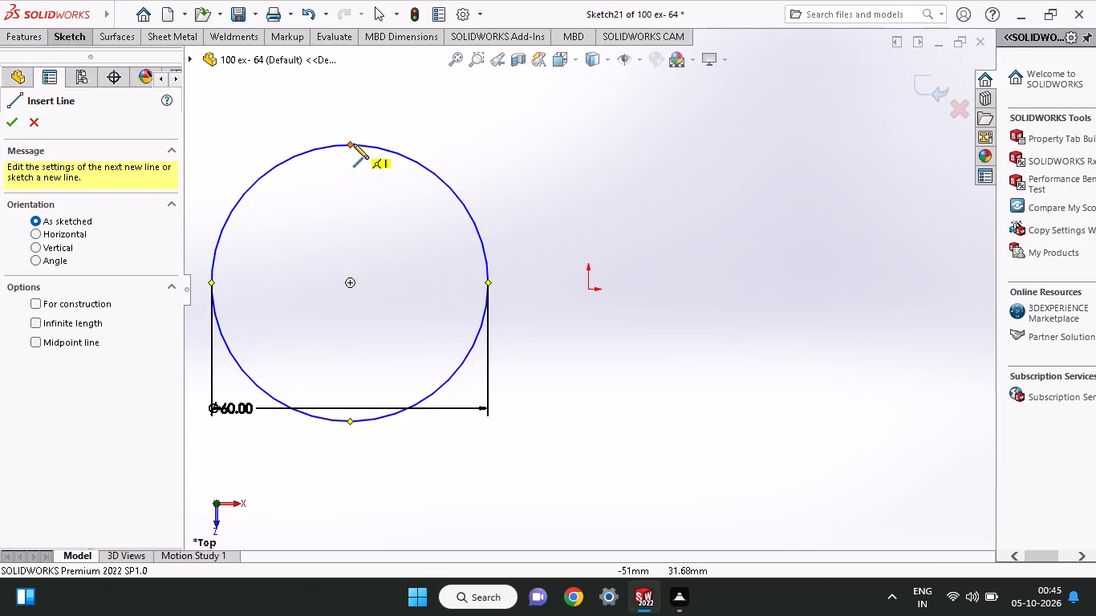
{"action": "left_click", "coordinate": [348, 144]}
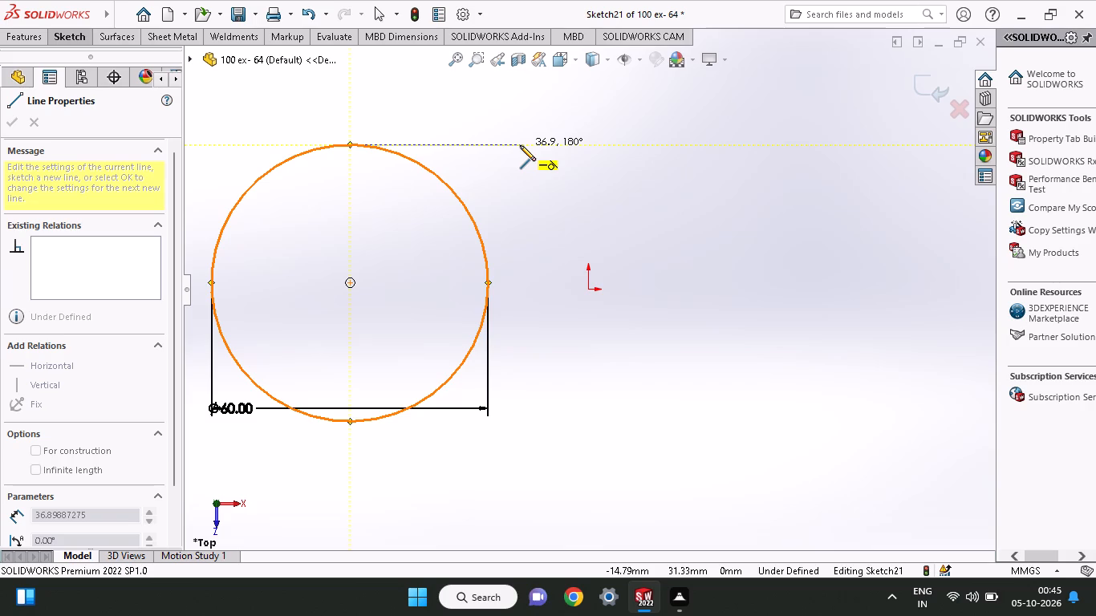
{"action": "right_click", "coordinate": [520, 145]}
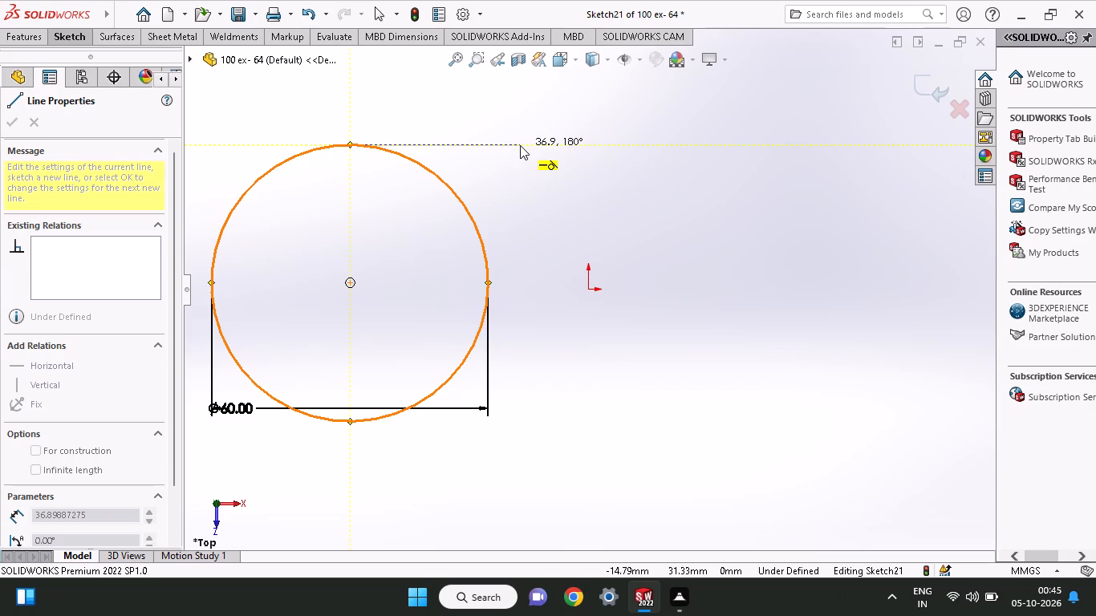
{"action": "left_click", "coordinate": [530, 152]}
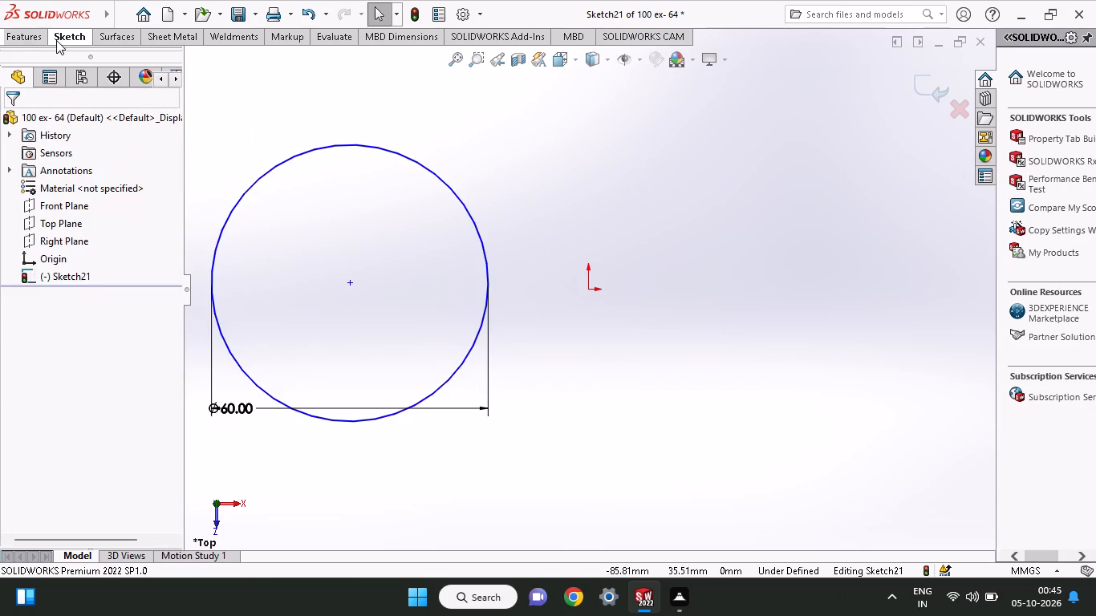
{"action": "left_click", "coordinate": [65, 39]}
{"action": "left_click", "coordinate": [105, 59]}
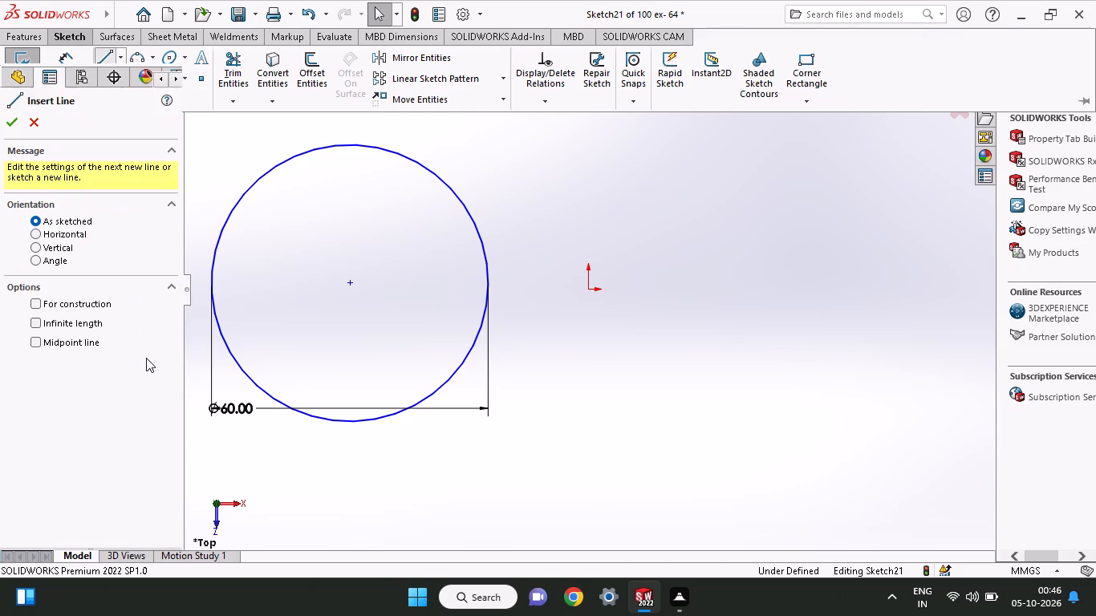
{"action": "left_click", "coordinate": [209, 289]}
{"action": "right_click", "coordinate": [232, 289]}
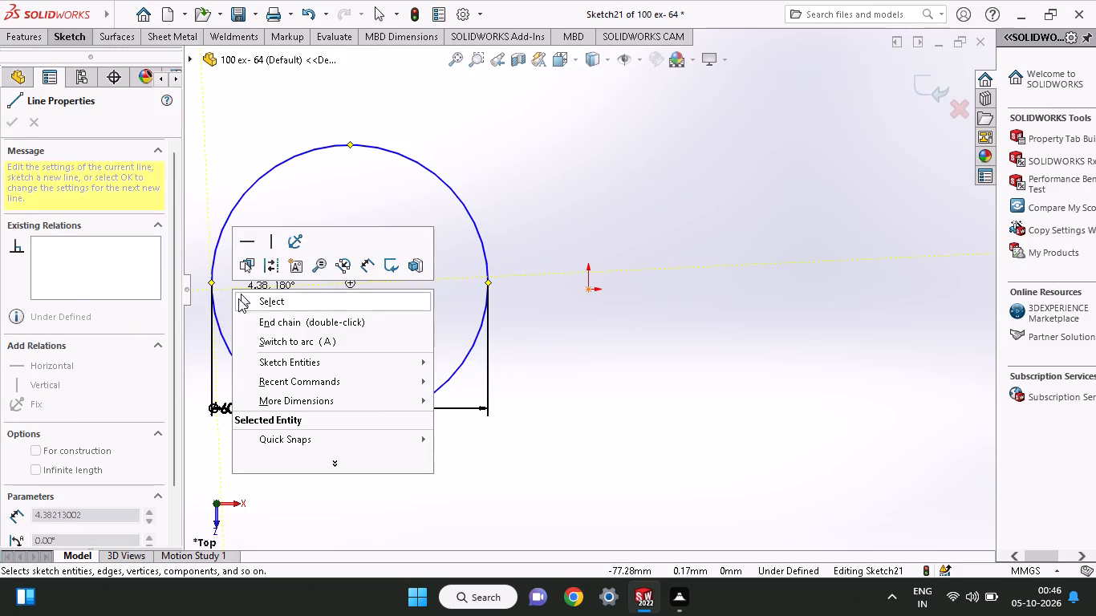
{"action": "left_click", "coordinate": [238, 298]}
Sketch a horizontal line about 95 mm long from the circle's left quadrant point through its centre, ending past the origin.
{"action": "left_click", "coordinate": [78, 34]}
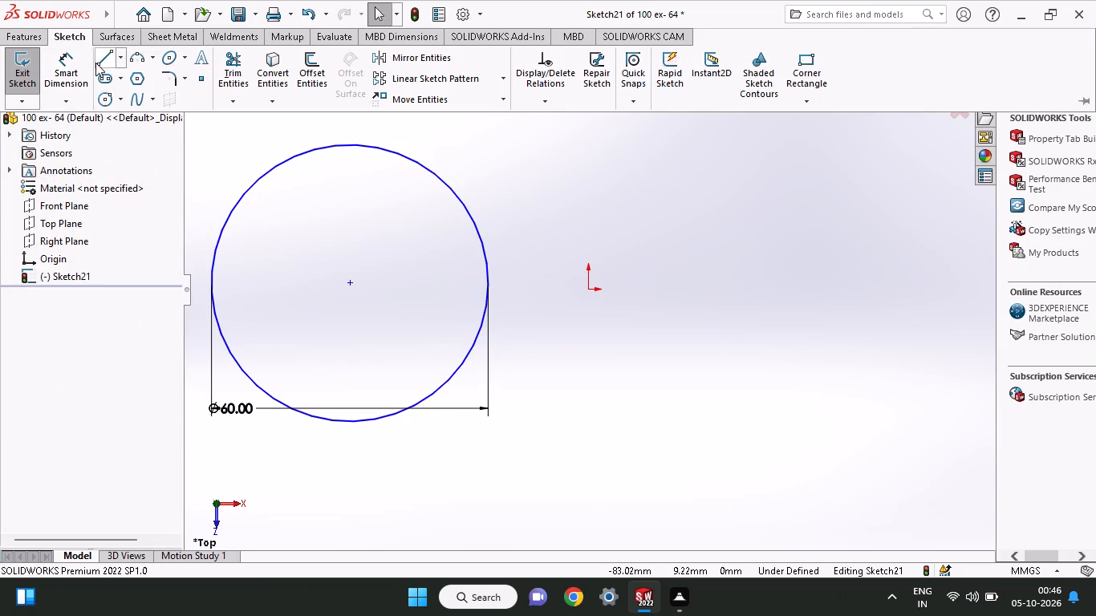
{"action": "left_click", "coordinate": [101, 59]}
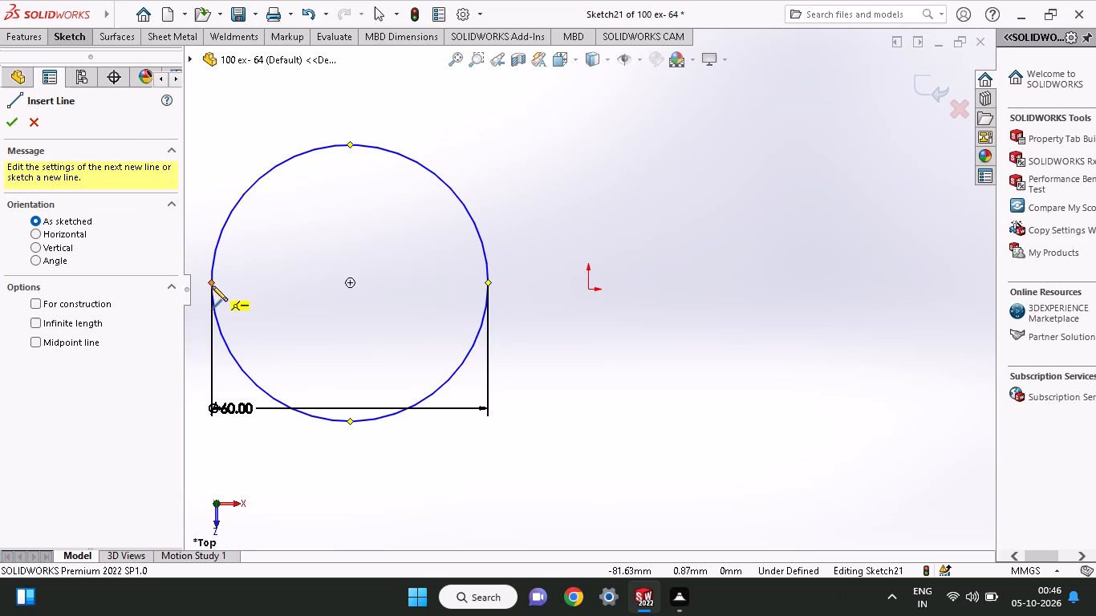
{"action": "left_click", "coordinate": [212, 286]}
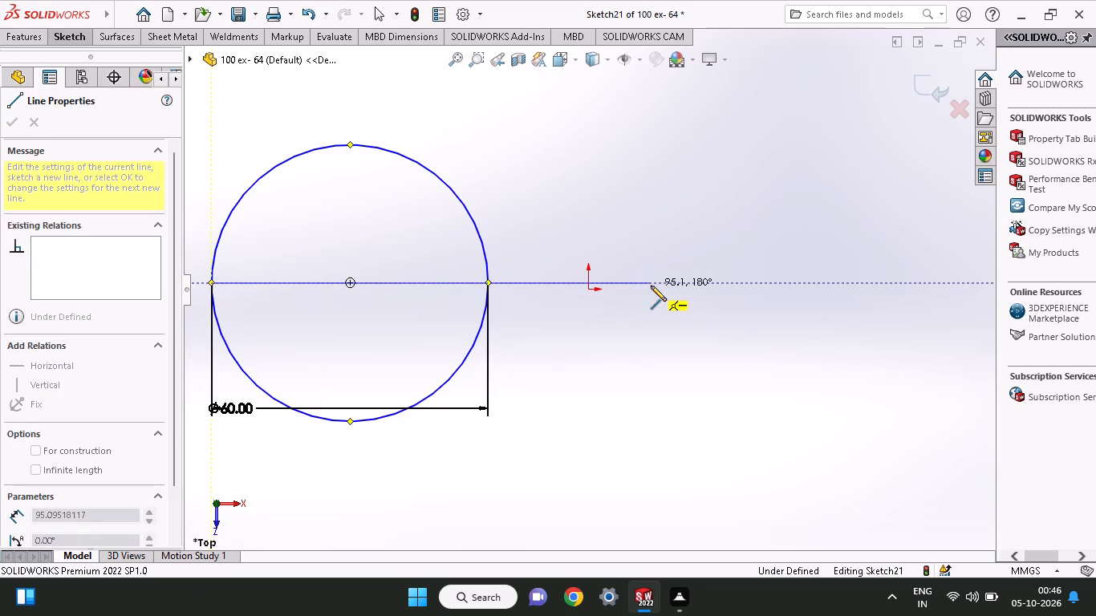
{"action": "left_click", "coordinate": [651, 286]}
{"action": "right_click", "coordinate": [646, 257]}
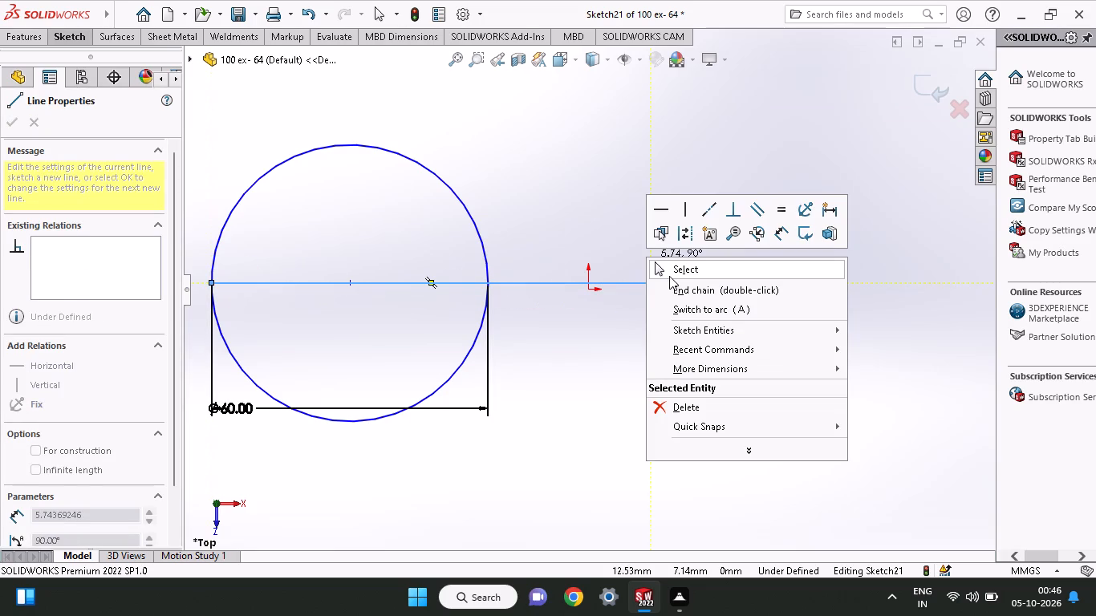
{"action": "left_click", "coordinate": [664, 266]}
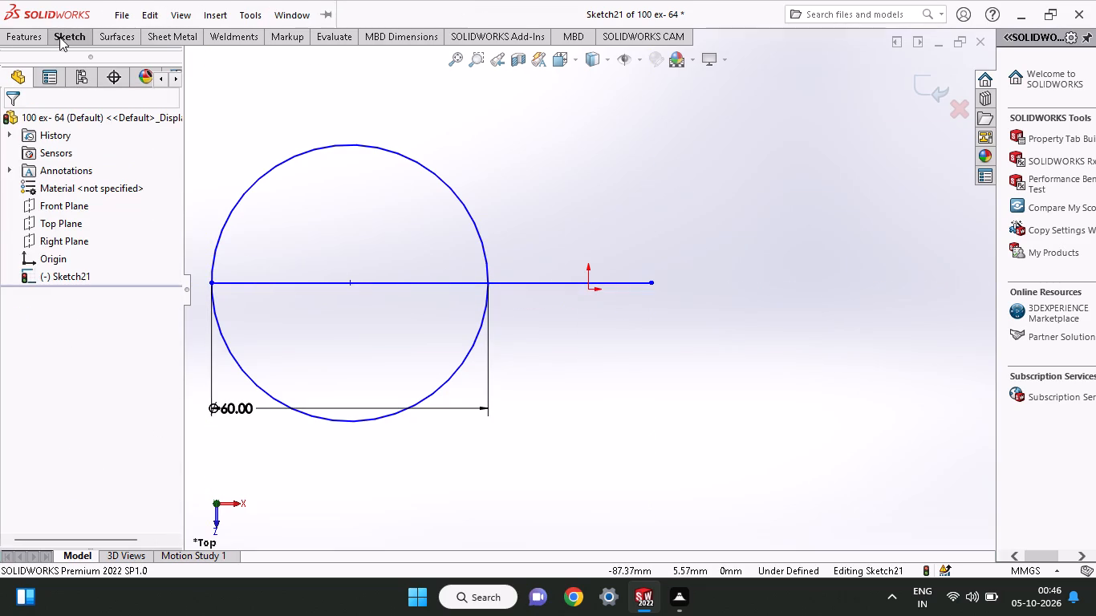
Dimension the horizontal line between its two endpoints and set its length to 90 mm.
{"action": "left_click", "coordinate": [59, 37]}
{"action": "left_click", "coordinate": [59, 69]}
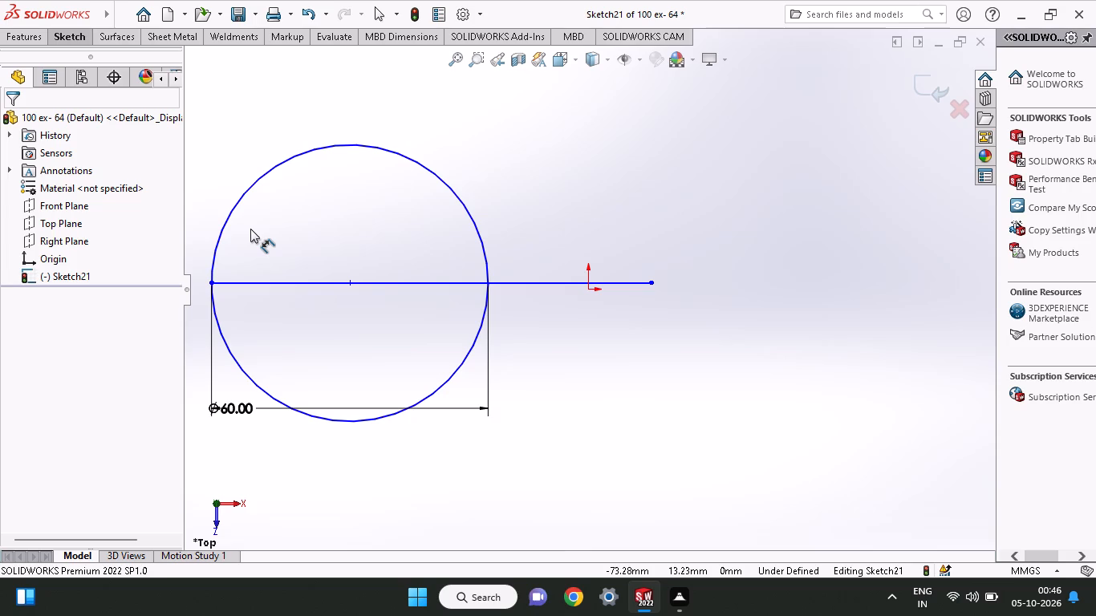
{"action": "left_click", "coordinate": [211, 285]}
{"action": "left_click", "coordinate": [647, 282]}
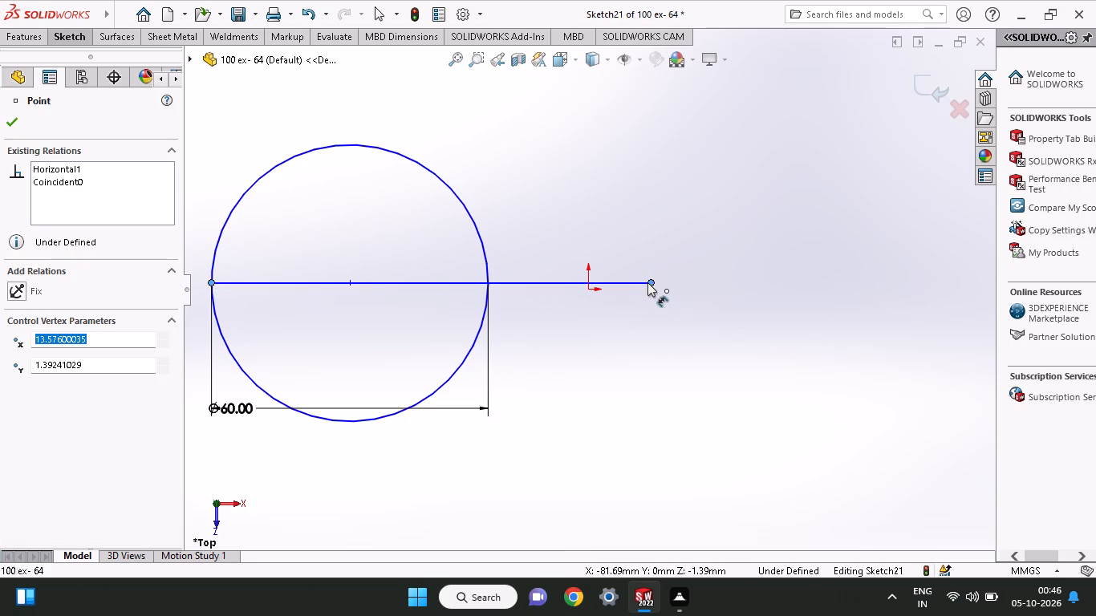
{"action": "left_click", "coordinate": [399, 339]}
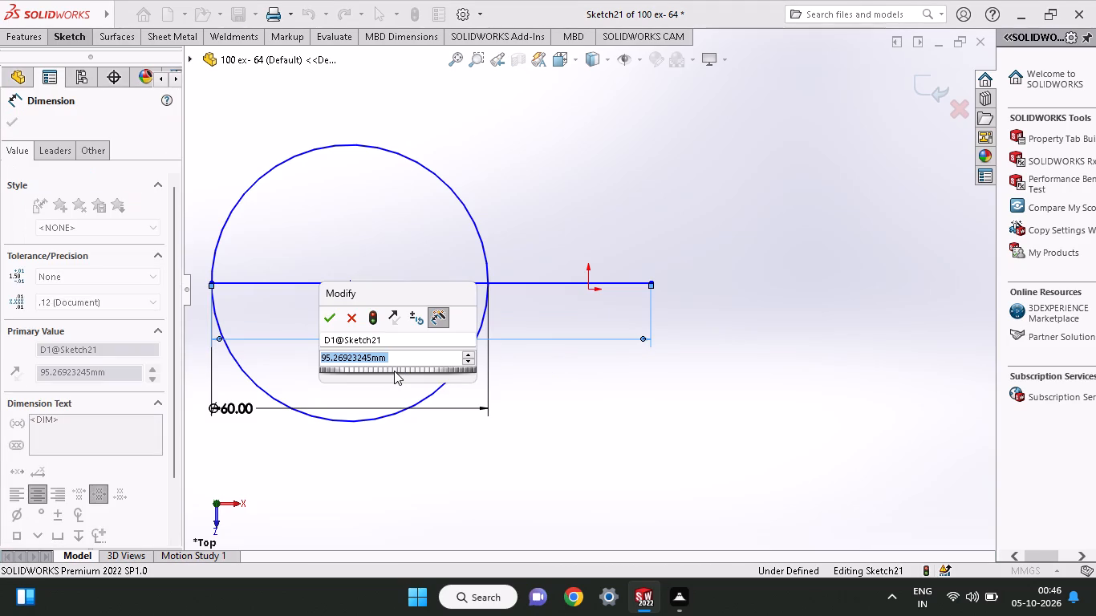
{"action": "type", "text": "90"}
{"action": "key", "text": "Return"}
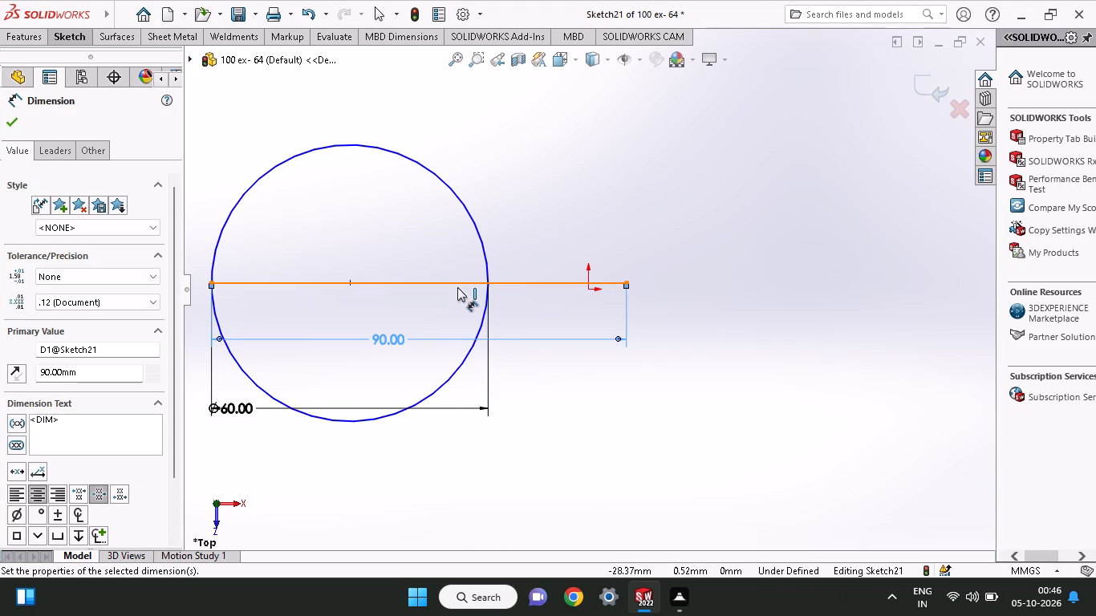
Sketch a vertical line about 22 mm long upward from the horizontal line's end beyond the origin.
{"action": "left_click", "coordinate": [84, 38]}
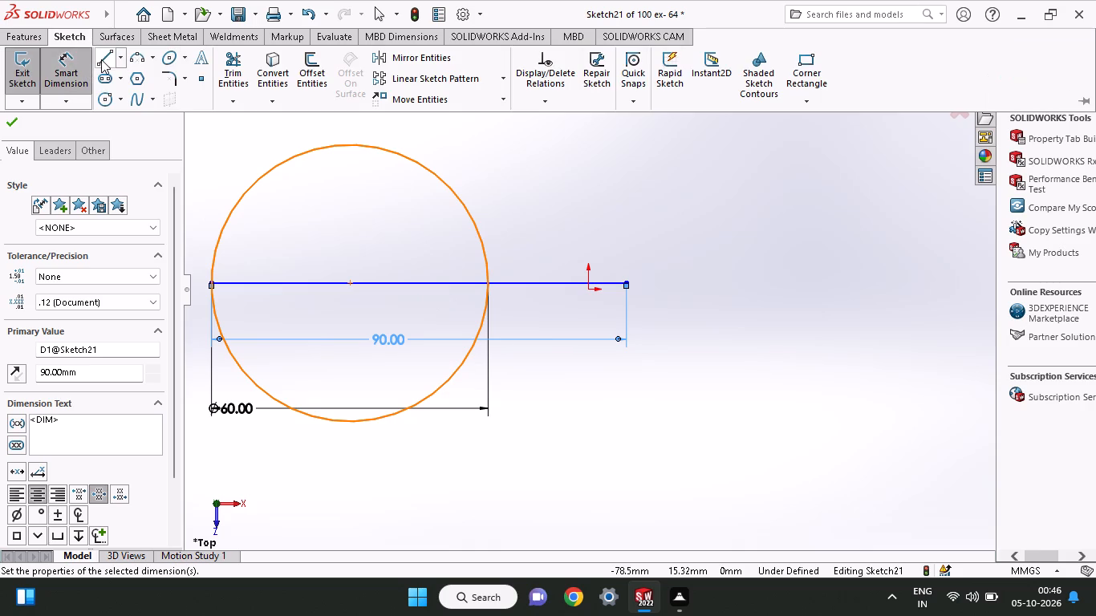
{"action": "left_click", "coordinate": [101, 59]}
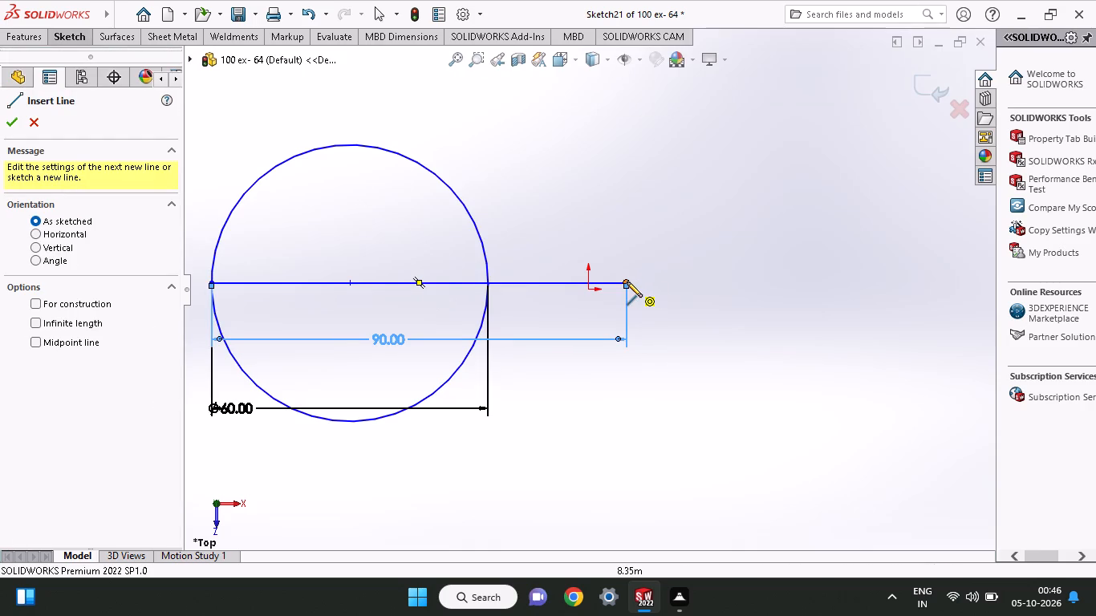
{"action": "left_click", "coordinate": [627, 282]}
{"action": "left_click", "coordinate": [623, 180]}
{"action": "right_click", "coordinate": [650, 214]}
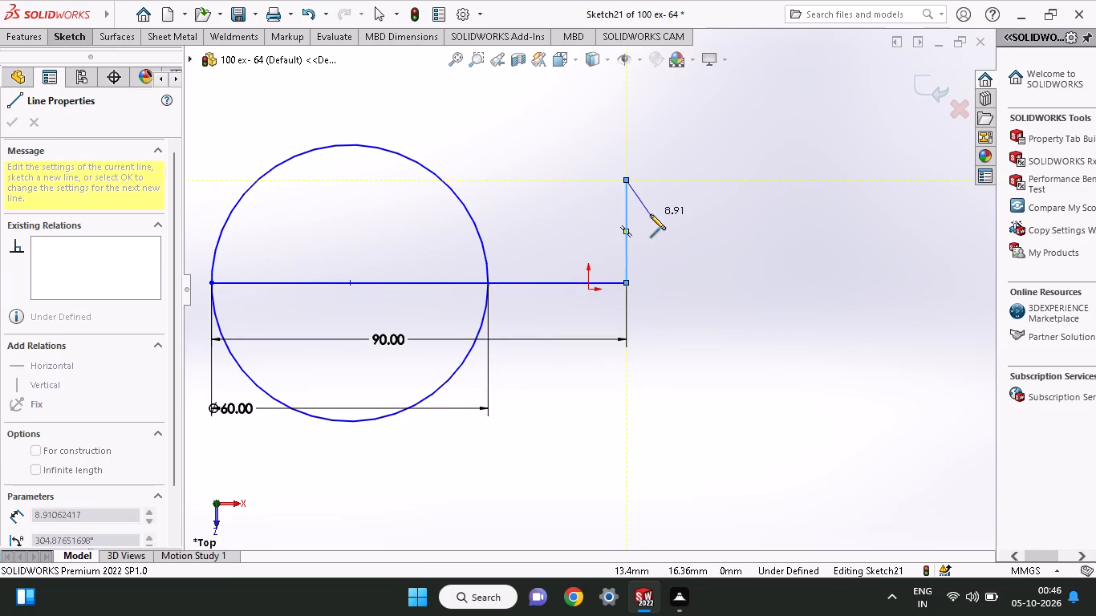
{"action": "left_click", "coordinate": [665, 232]}
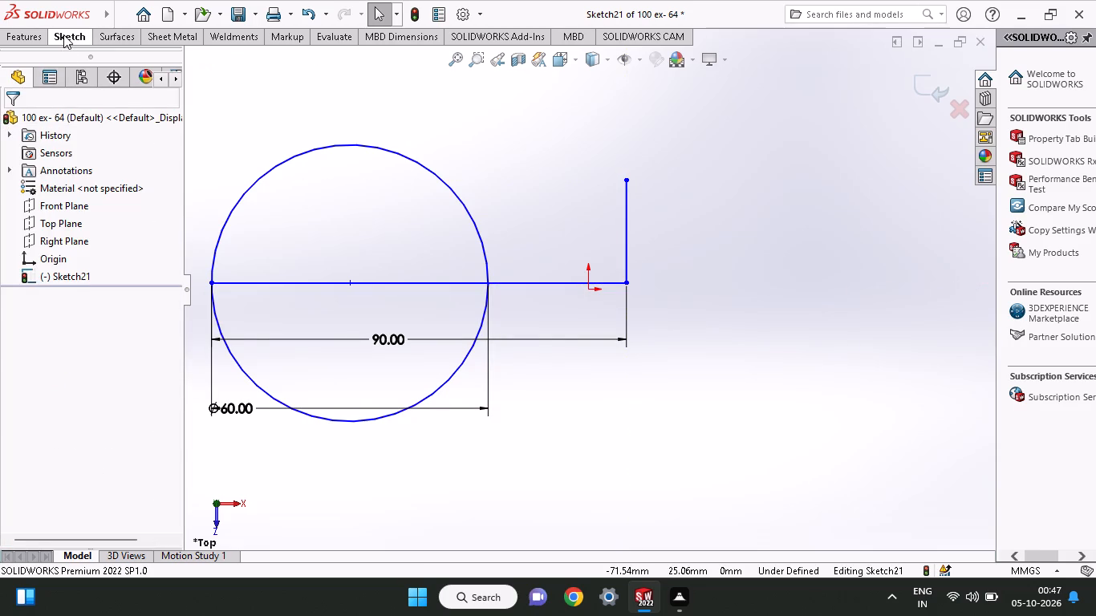
Dimension the upper vertical line between its endpoints and set its length to 45/2 mm.
{"action": "left_click", "coordinate": [63, 34]}
{"action": "left_click", "coordinate": [63, 62]}
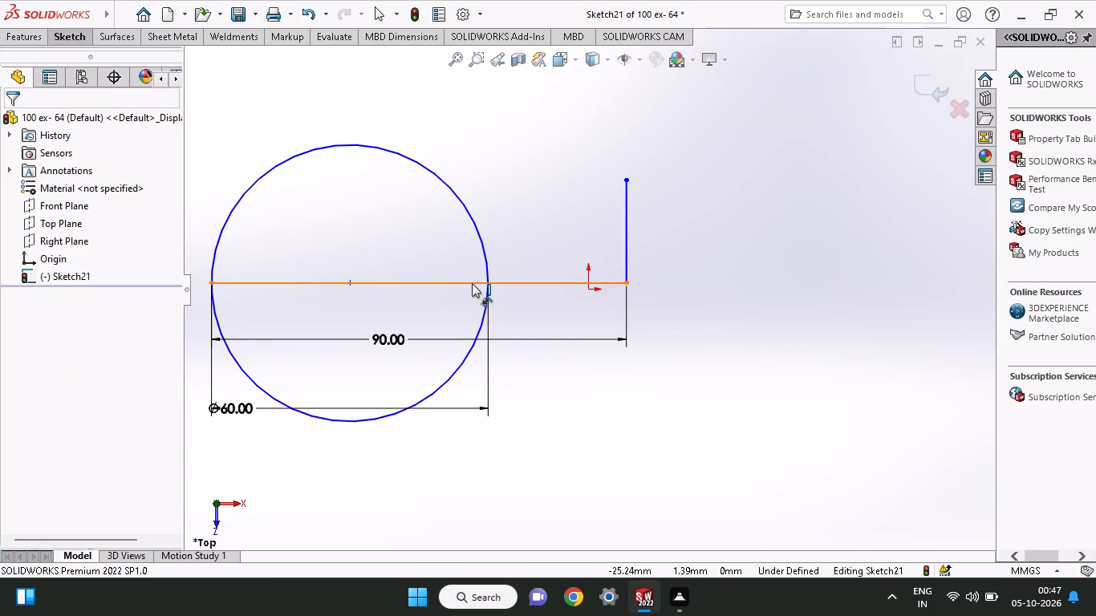
{"action": "left_click", "coordinate": [629, 284]}
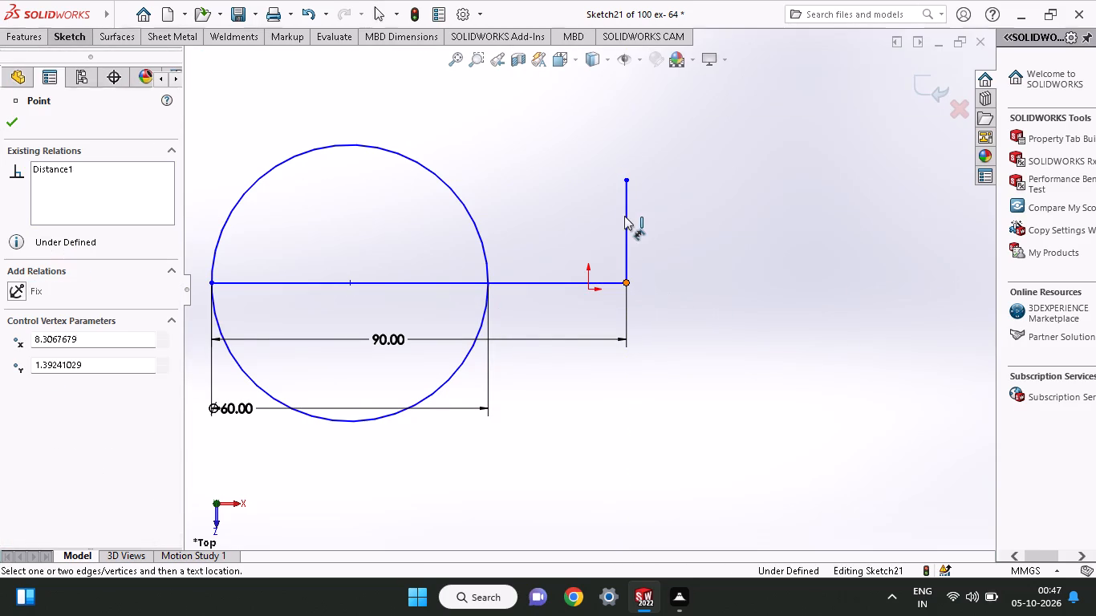
{"action": "left_click_drag", "start_coordinate": [623, 180], "coordinate": [636, 205]}
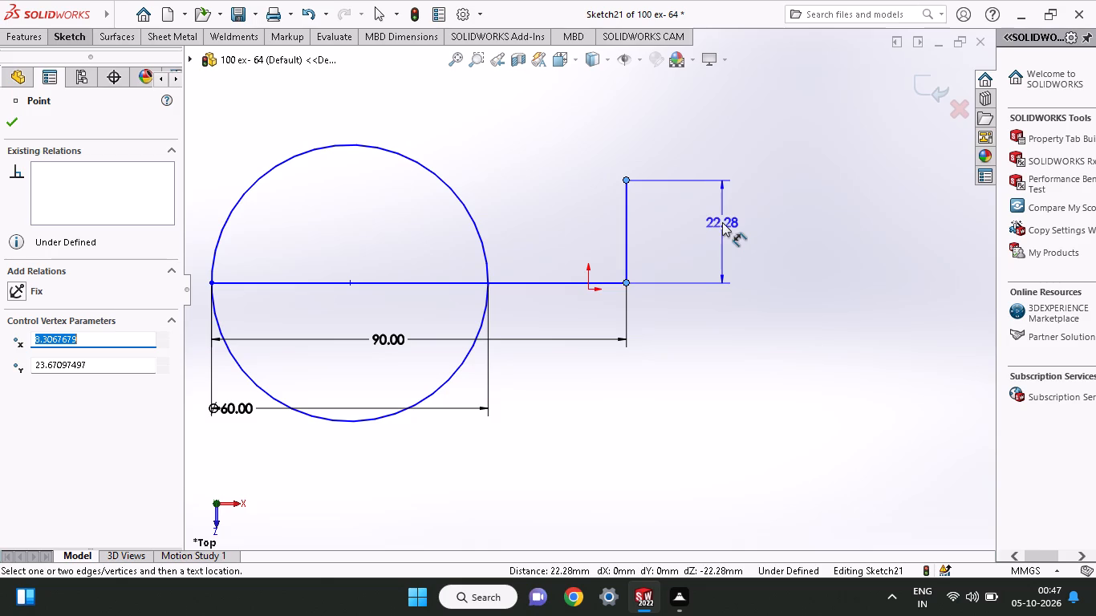
{"action": "left_click", "coordinate": [720, 232]}
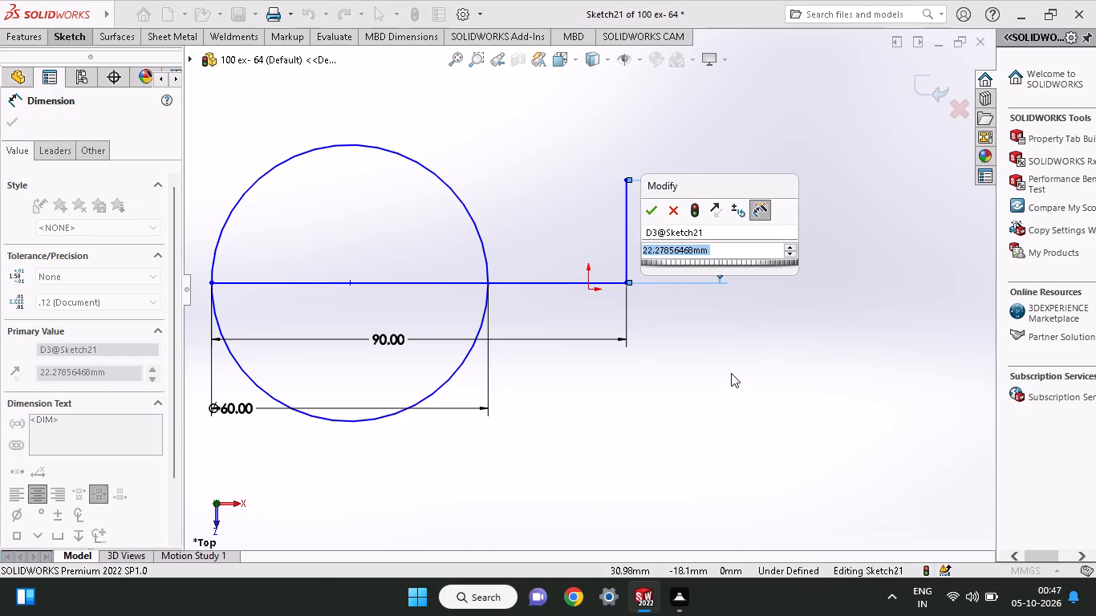
{"action": "type", "text": "45"}
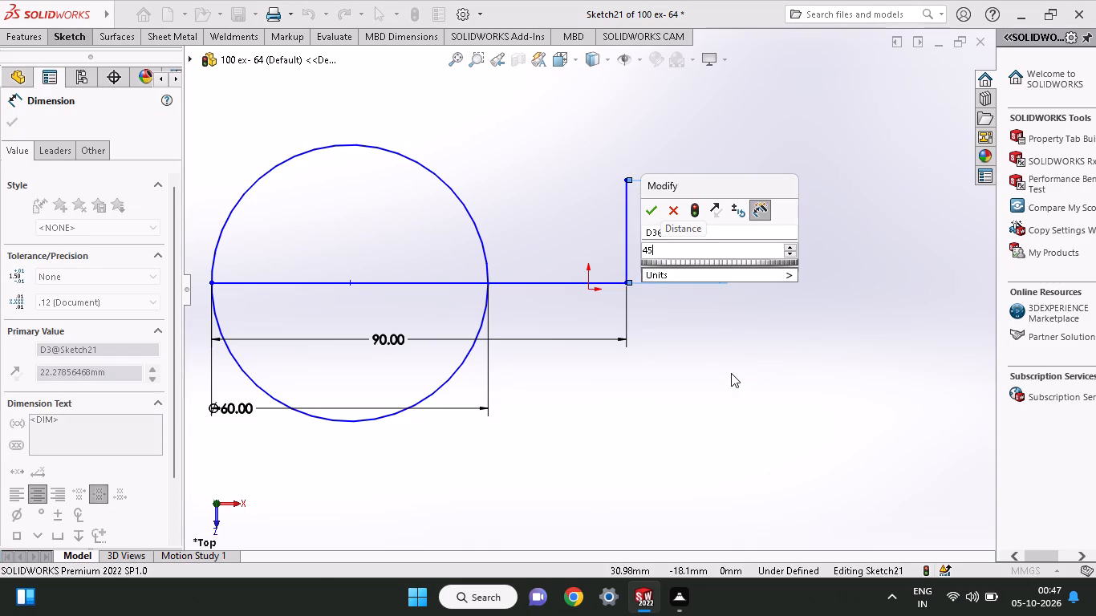
{"action": "type", "text": "/2"}
{"action": "key", "text": "Return"}
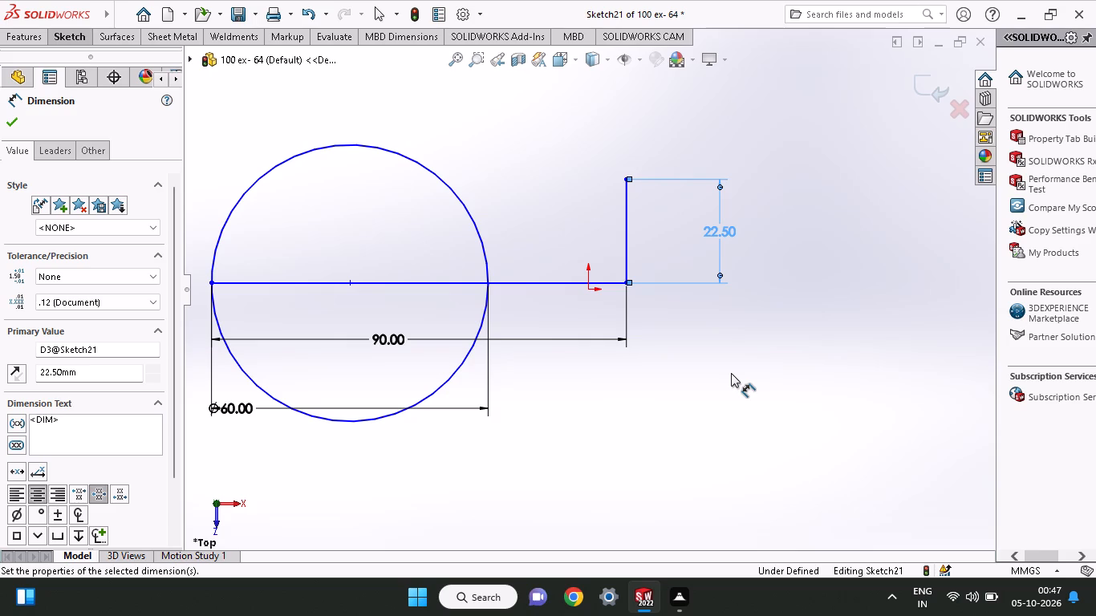
Sketch a second vertical line about 32 mm long downward from the same end of the horizontal line.
{"action": "left_click", "coordinate": [65, 31]}
{"action": "left_click", "coordinate": [102, 56]}
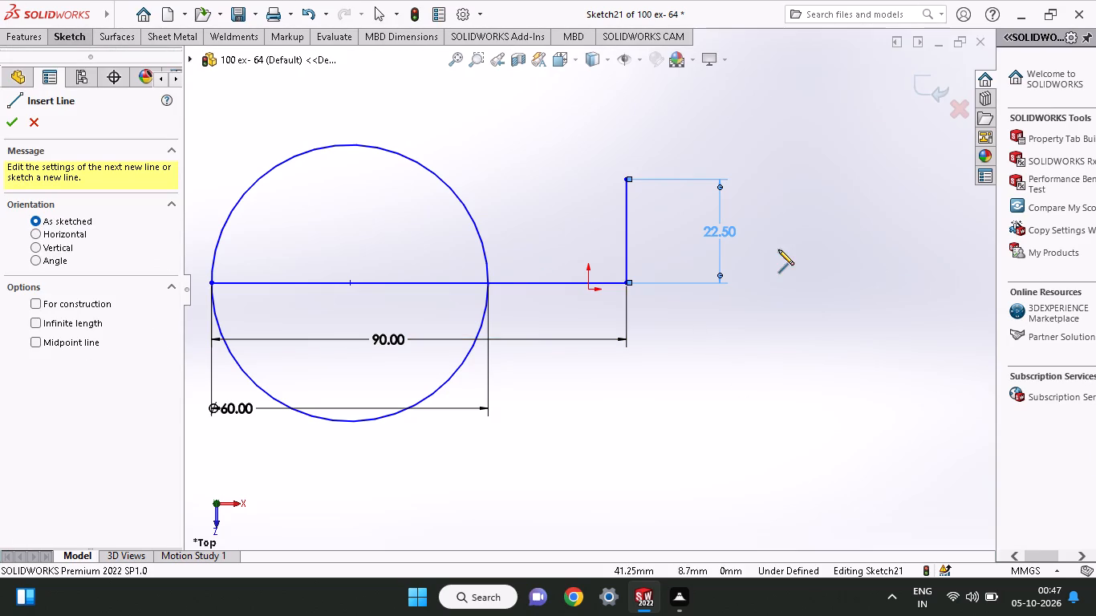
{"action": "left_click", "coordinate": [627, 283]}
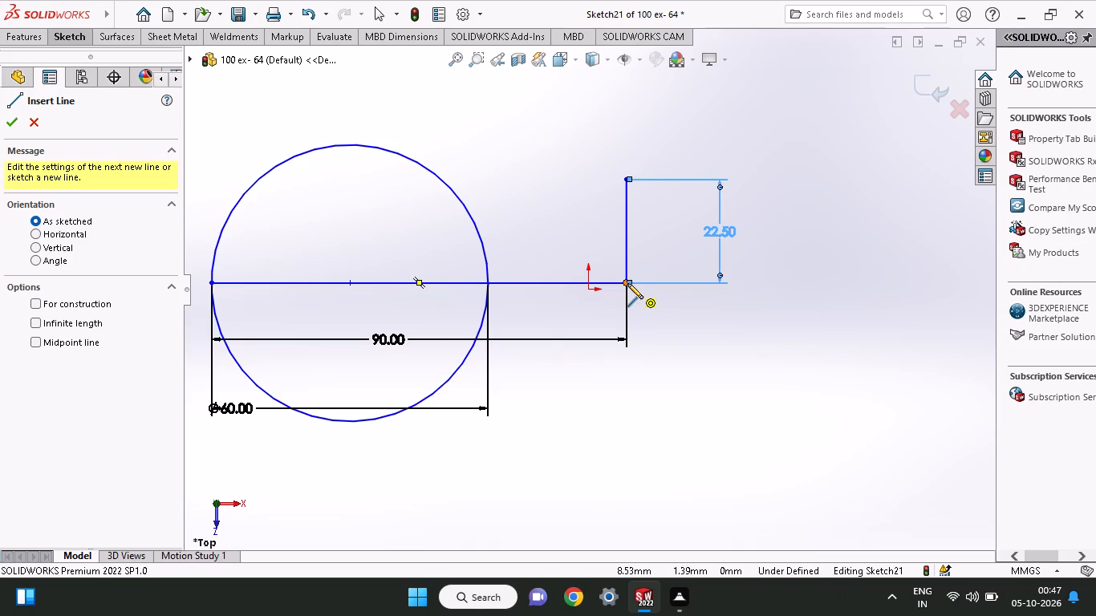
{"action": "left_click", "coordinate": [627, 430]}
{"action": "right_click", "coordinate": [647, 403]}
{"action": "left_click", "coordinate": [661, 411]}
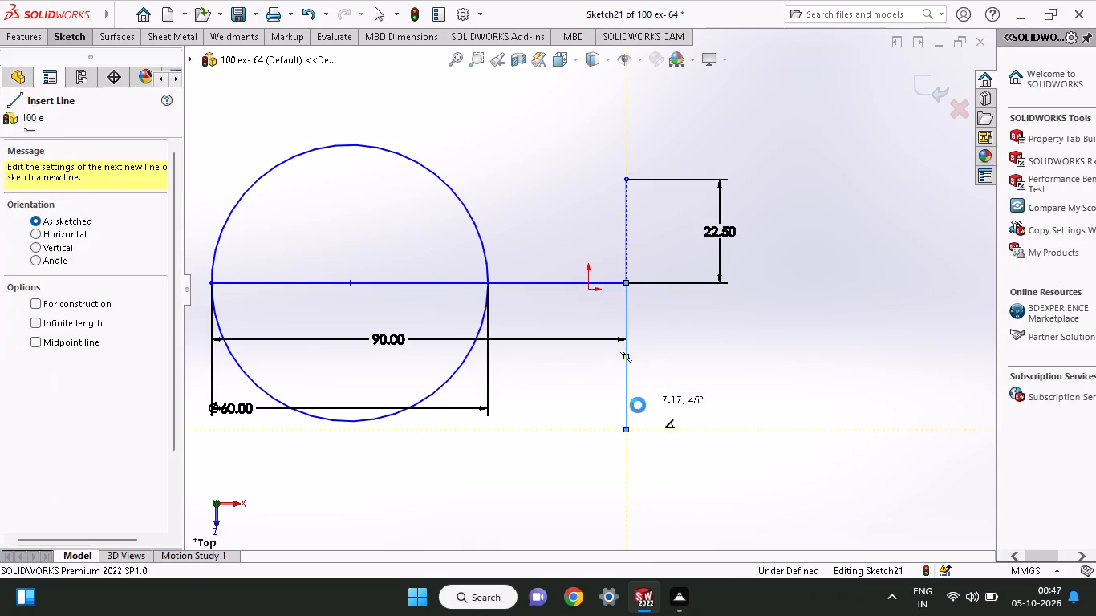
Dimension the lower vertical line between its endpoints and set its length to 22.50 mm.
{"action": "left_click", "coordinate": [65, 45]}
{"action": "left_click", "coordinate": [65, 31]}
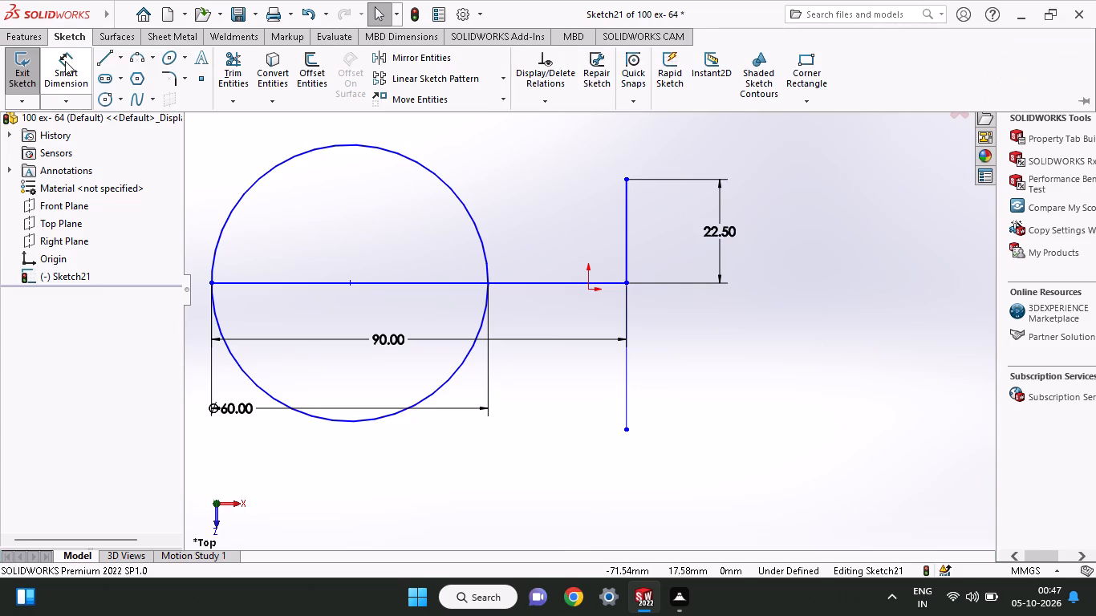
{"action": "left_click", "coordinate": [65, 61]}
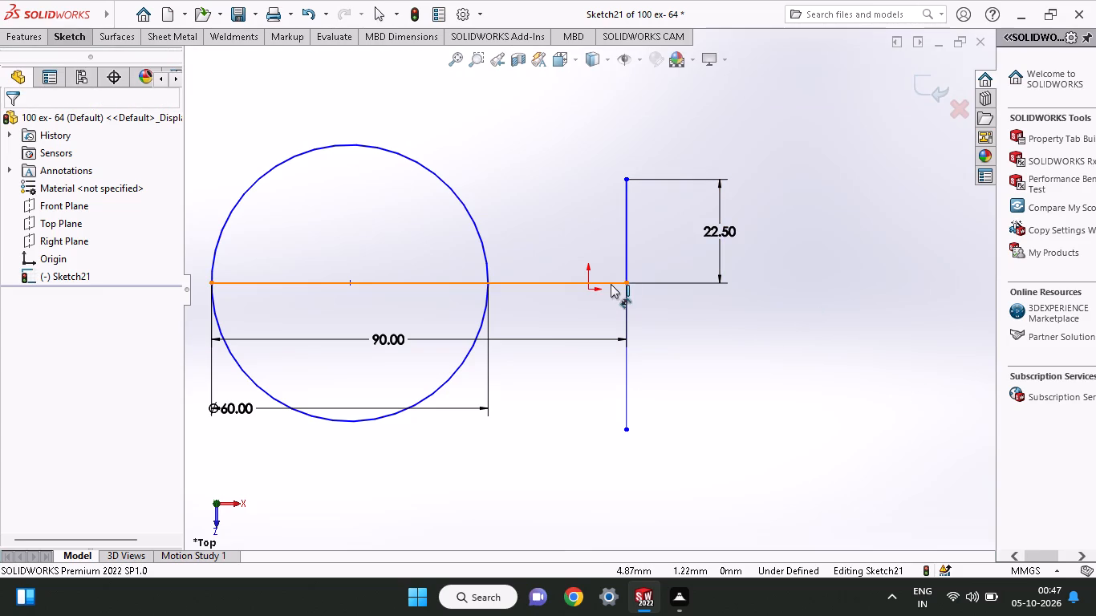
{"action": "left_click", "coordinate": [625, 280]}
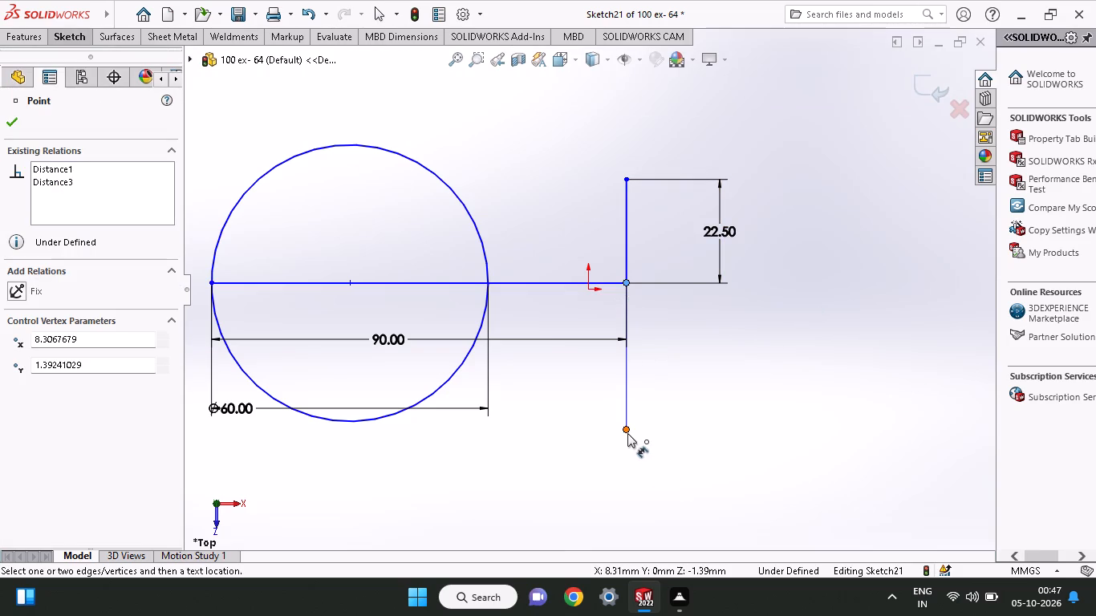
{"action": "left_click", "coordinate": [627, 433]}
{"action": "left_click", "coordinate": [715, 362]}
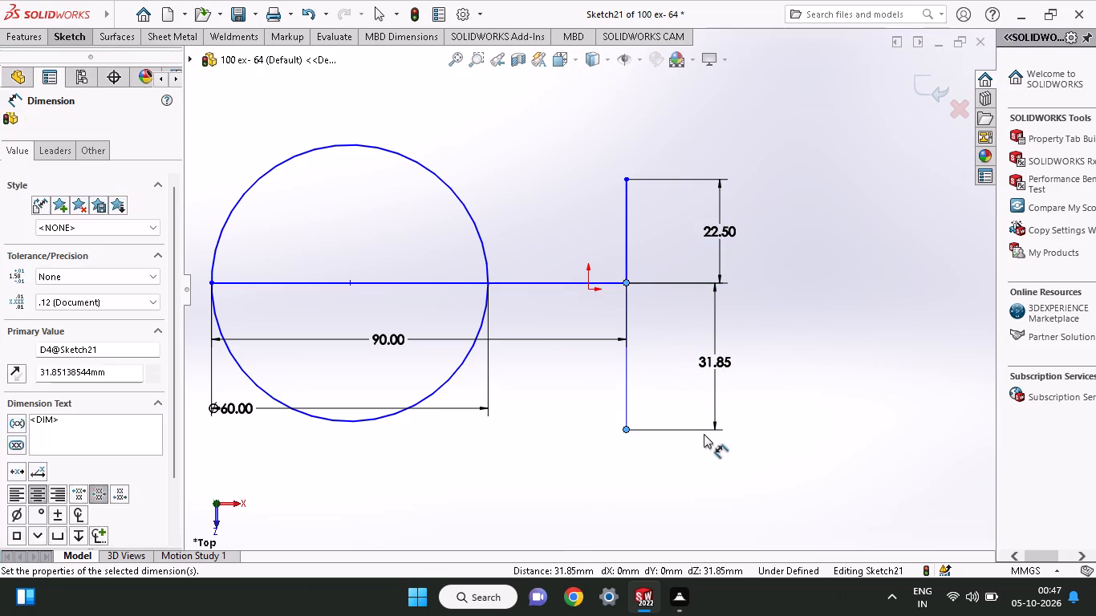
{"action": "type", "text": "22.50"}
{"action": "key", "text": "Return"}
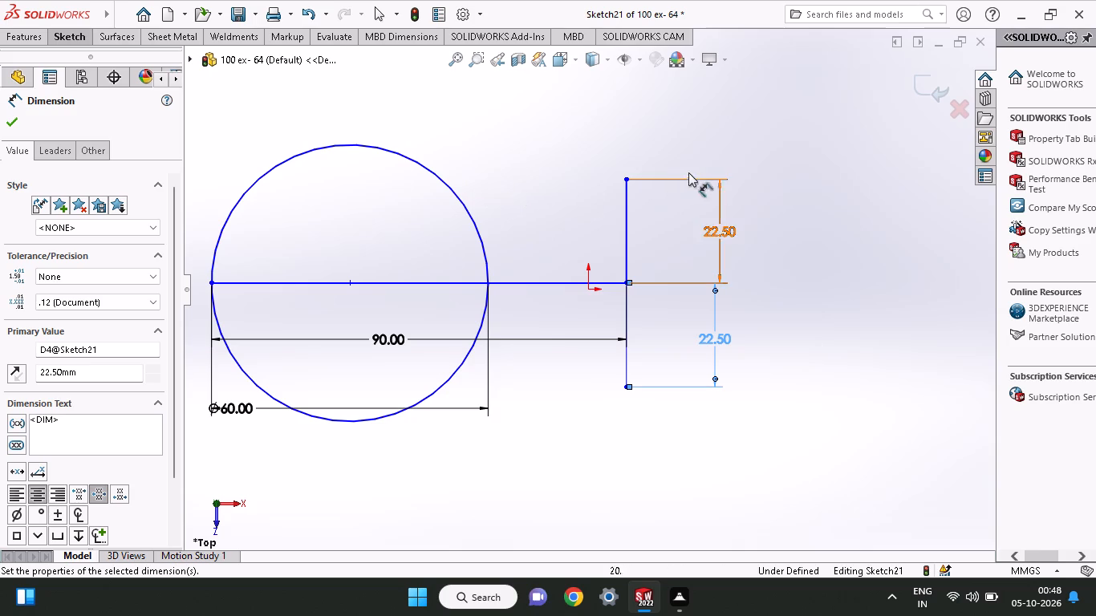
Change the length dimensions of both the upper and lower vertical lines to 30 mm each.
{"action": "double_click", "coordinate": [703, 236]}
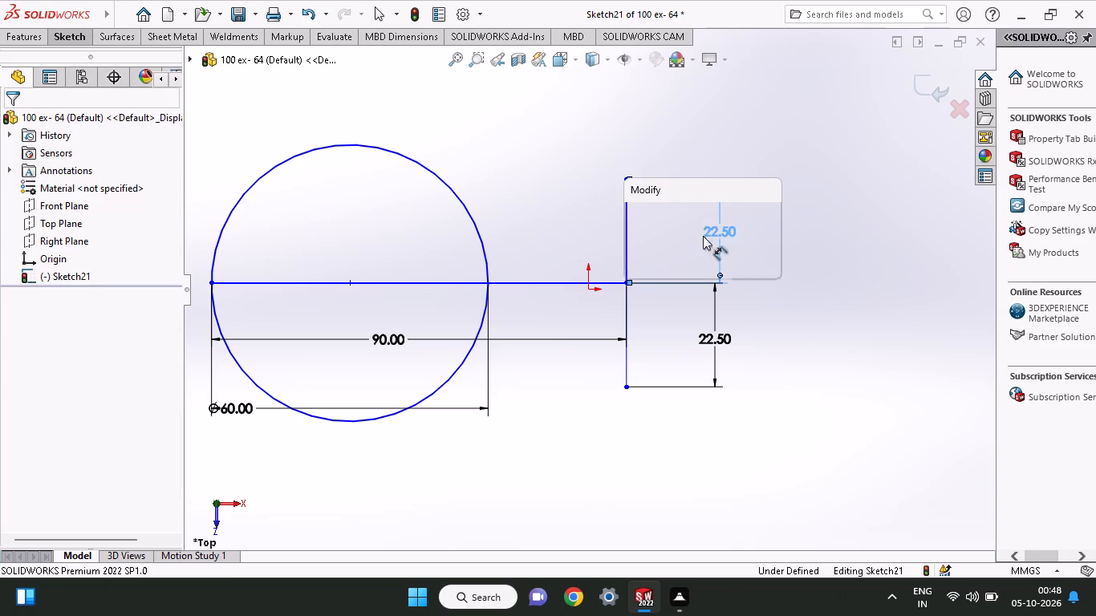
{"action": "type", "text": "30"}
{"action": "key", "text": "Return"}
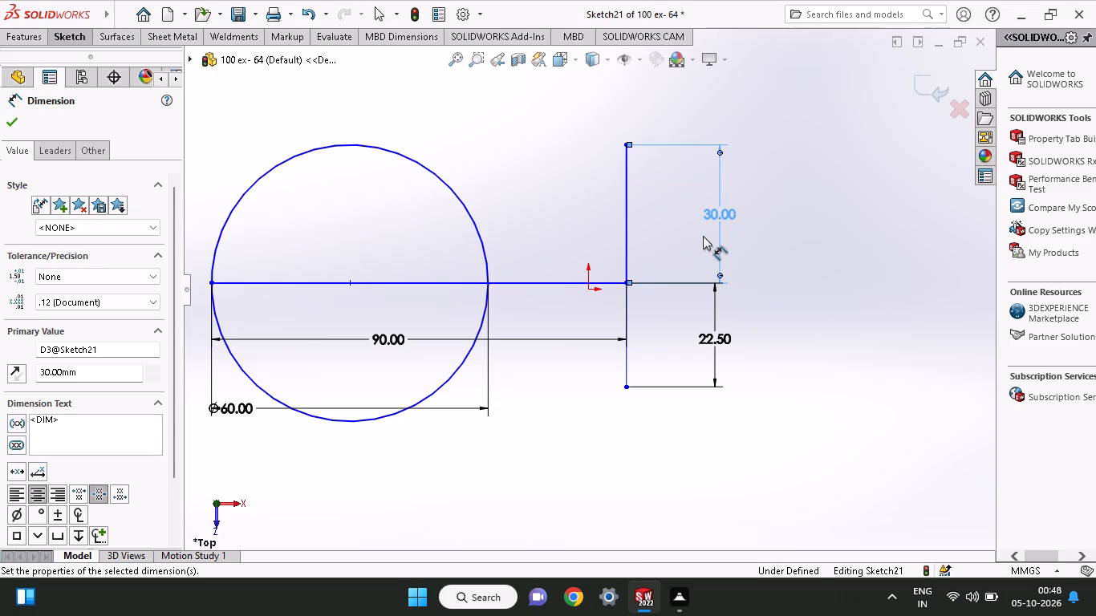
{"action": "double_click", "coordinate": [721, 346]}
{"action": "type", "text": "30"}
{"action": "key", "text": "Return"}
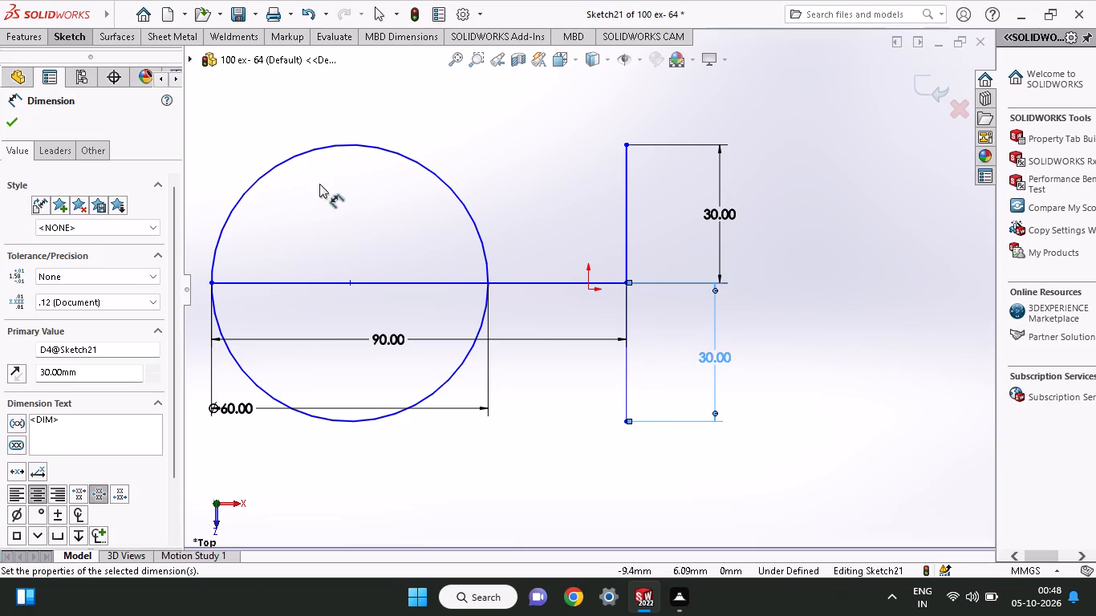
Sketch a horizontal line from the circle's top quadrant point to the upper end of the vertical line.
{"action": "left_click", "coordinate": [51, 36]}
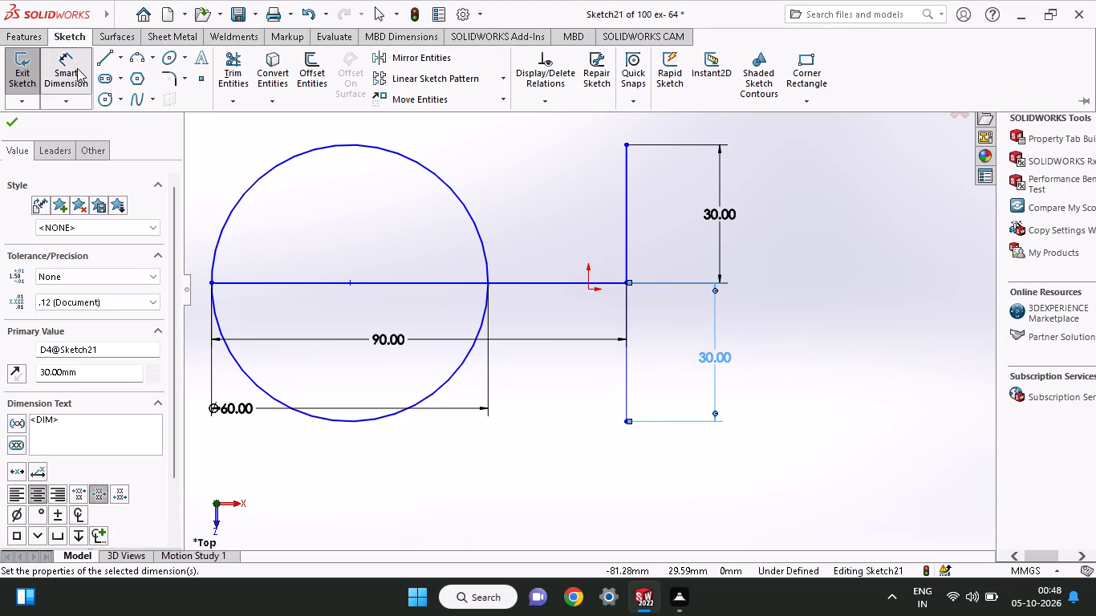
{"action": "left_click", "coordinate": [107, 48]}
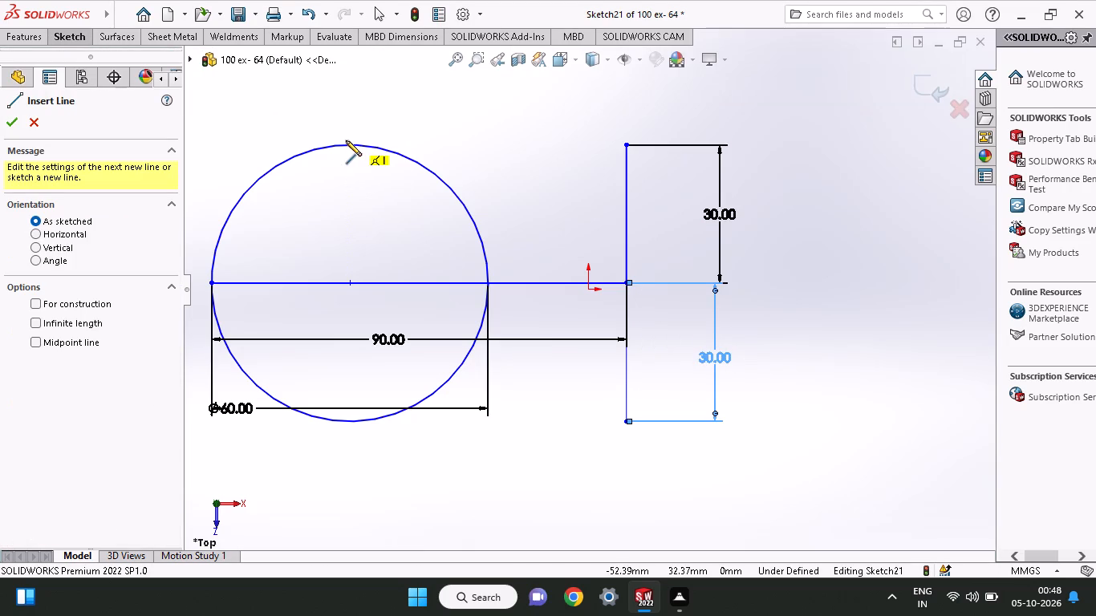
{"action": "left_click", "coordinate": [346, 143]}
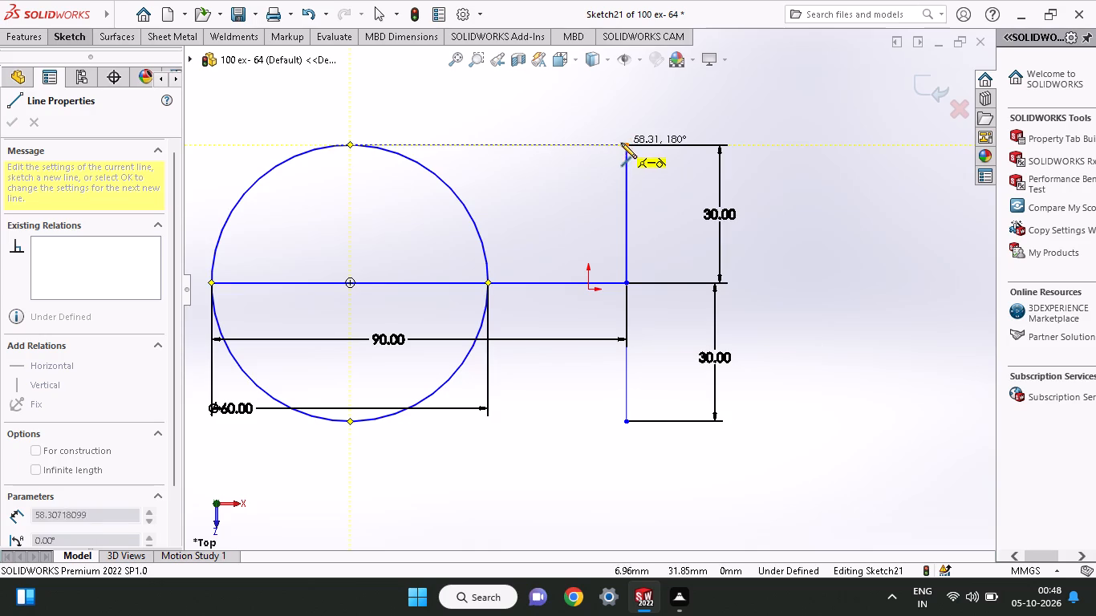
{"action": "left_click", "coordinate": [623, 143]}
{"action": "right_click", "coordinate": [541, 118]}
{"action": "left_click", "coordinate": [553, 132]}
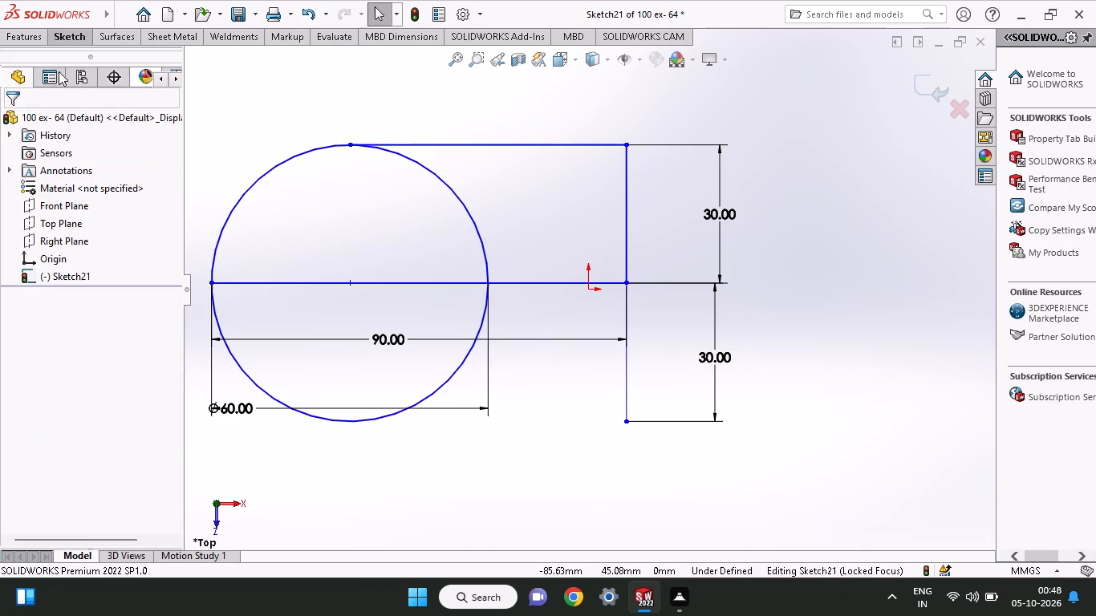
Sketch a 60 mm horizontal line from the circle's bottom quadrant point to the lower end of the vertical line.
{"action": "left_click", "coordinate": [70, 34]}
{"action": "left_click", "coordinate": [105, 56]}
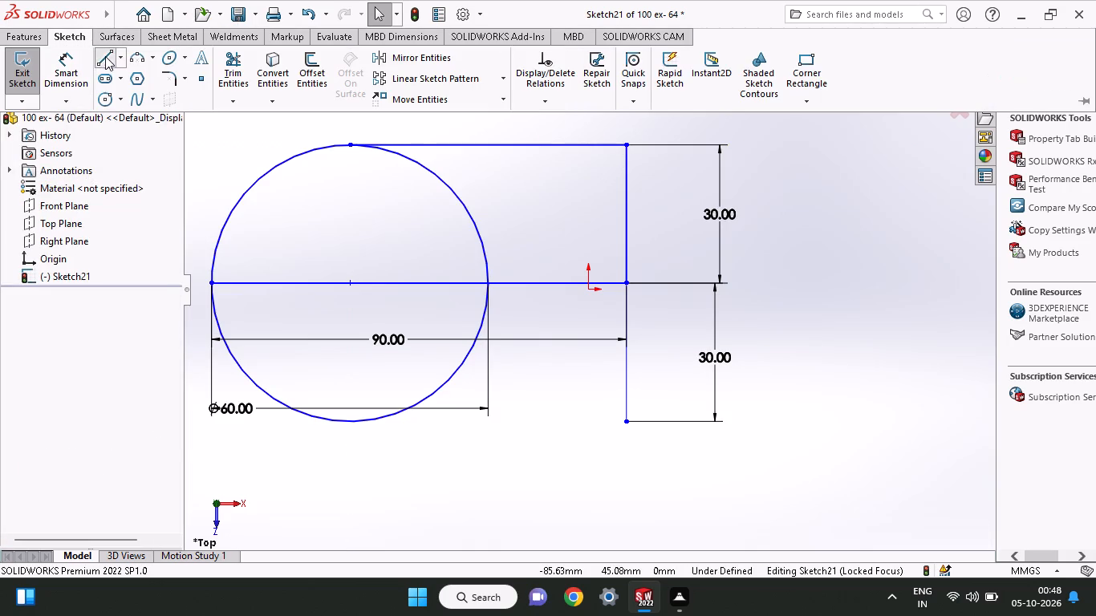
{"action": "left_click", "coordinate": [352, 423]}
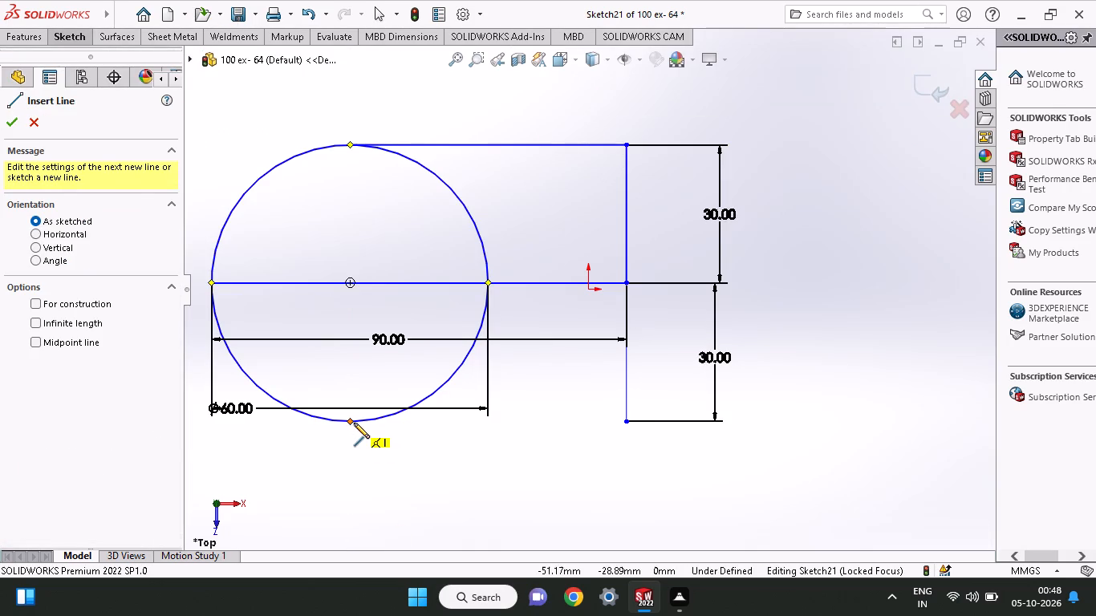
{"action": "left_click", "coordinate": [627, 424]}
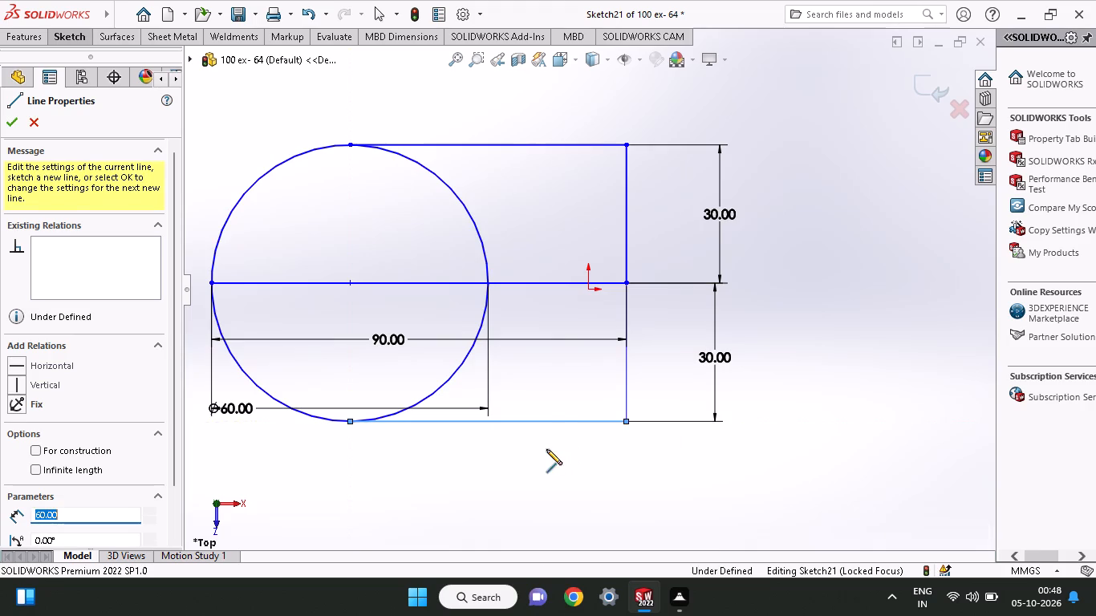
{"action": "right_click", "coordinate": [546, 449]}
{"action": "left_click", "coordinate": [569, 465]}
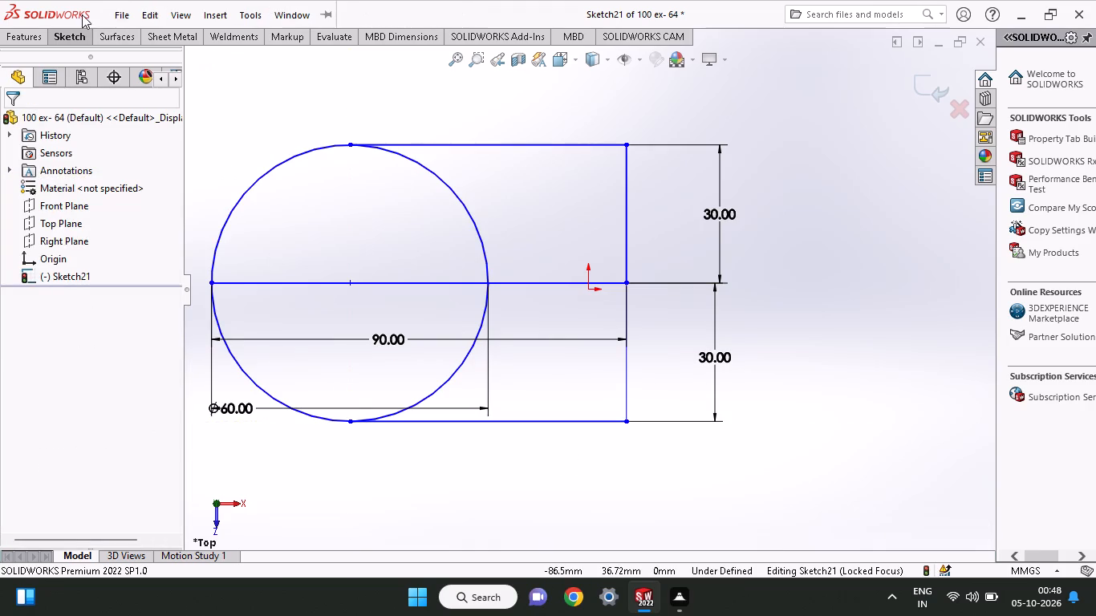
Power-trim the circle's inner half and the horizontal centre line, leaving a closed outline with one semicircular end.
{"action": "left_click", "coordinate": [76, 33]}
{"action": "left_click", "coordinate": [223, 60]}
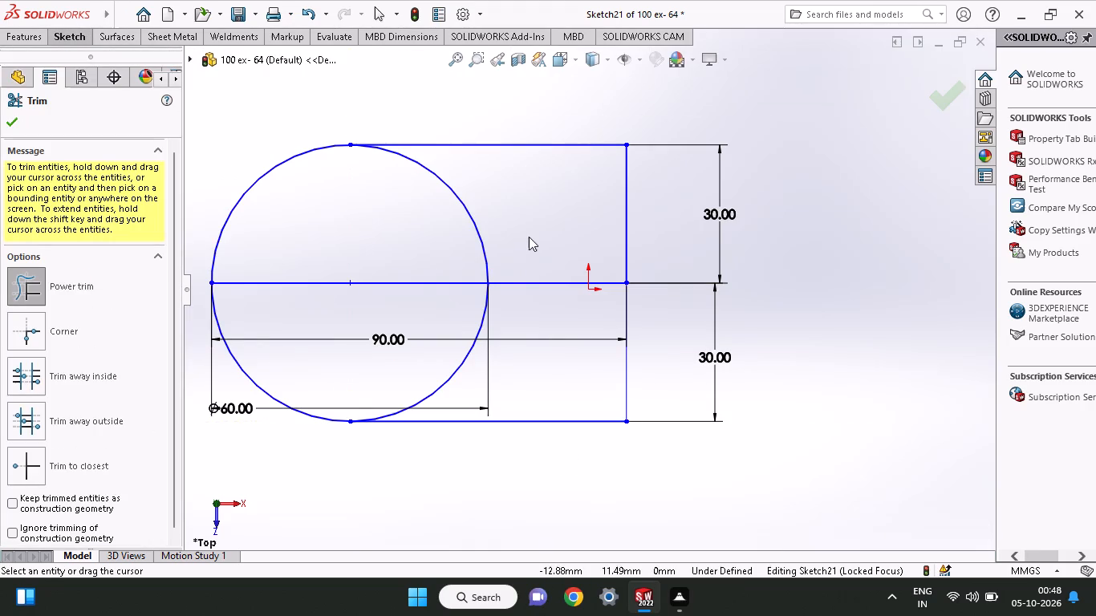
{"action": "left_click_drag", "start_coordinate": [528, 237], "coordinate": [423, 270]}
{"action": "left_click_drag", "start_coordinate": [450, 314], "coordinate": [525, 375]}
{"action": "left_click_drag", "start_coordinate": [516, 248], "coordinate": [522, 320]}
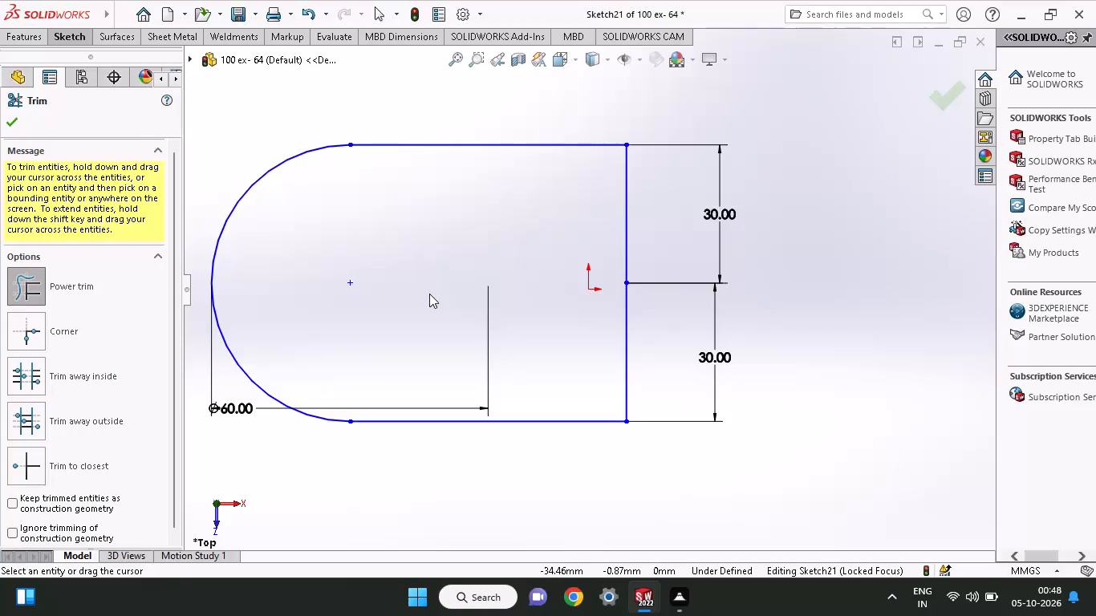
Extrude the closed round-ended profile 20 mm upward as a blind boss.
{"action": "left_click", "coordinate": [25, 34]}
{"action": "left_click", "coordinate": [33, 63]}
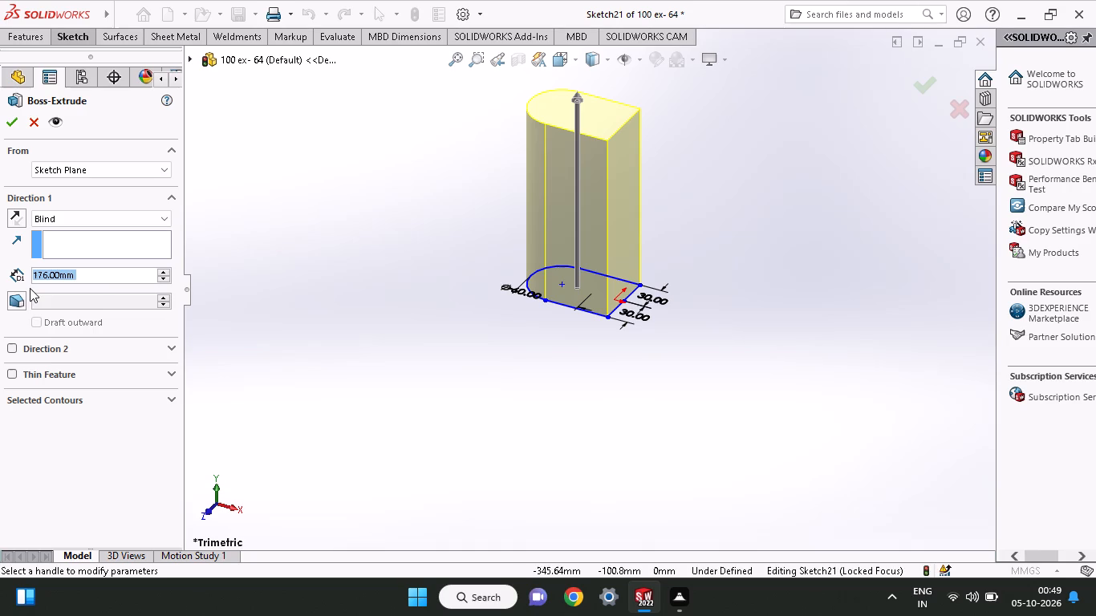
{"action": "type", "text": "20"}
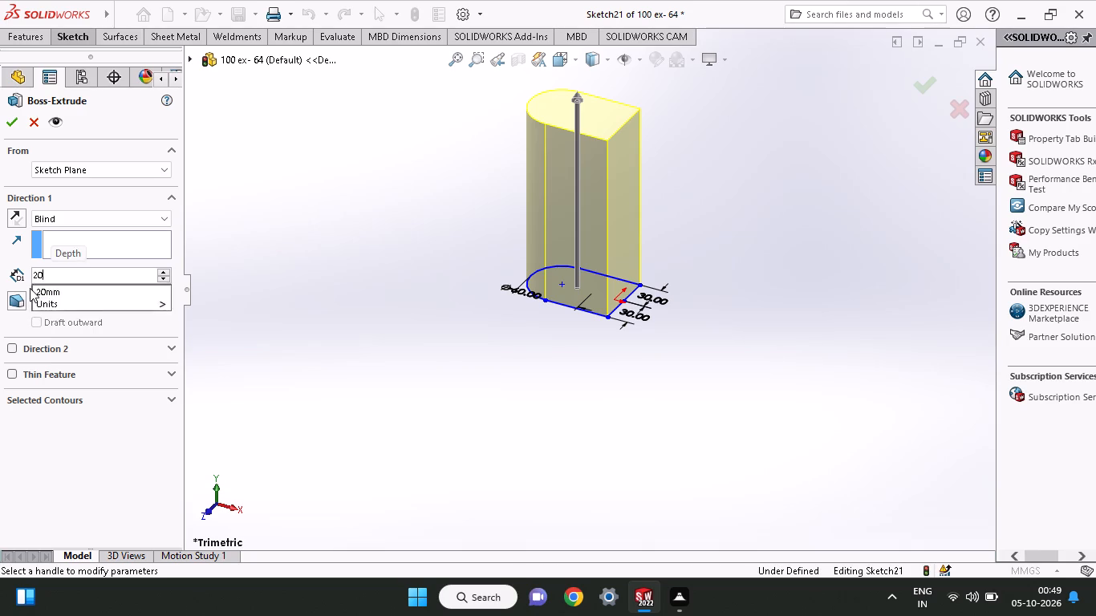
{"action": "key", "text": "Return"}
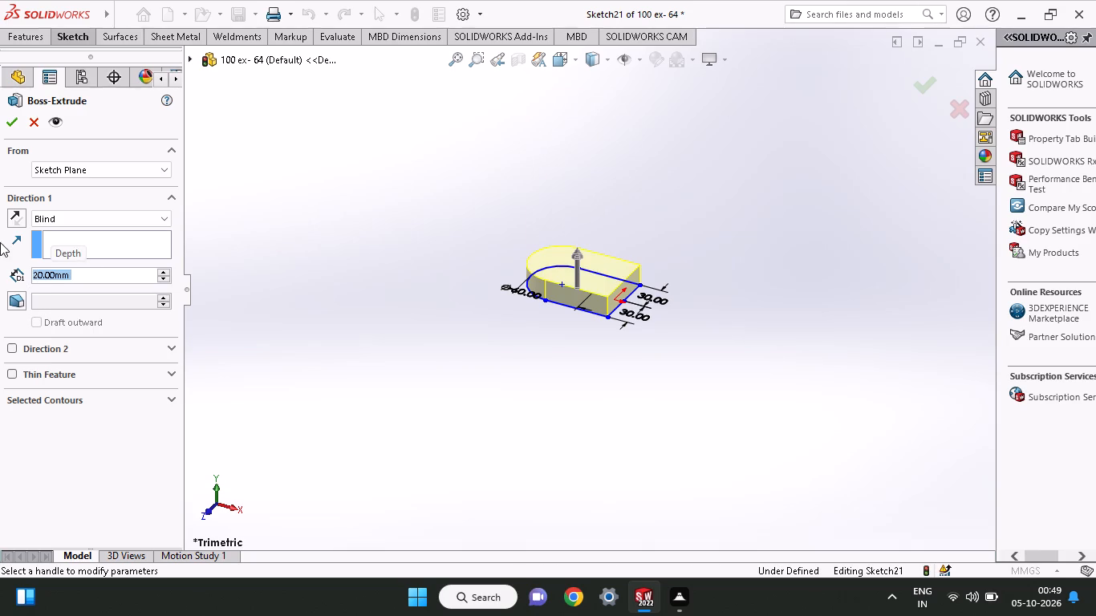
{"action": "left_click", "coordinate": [14, 131]}
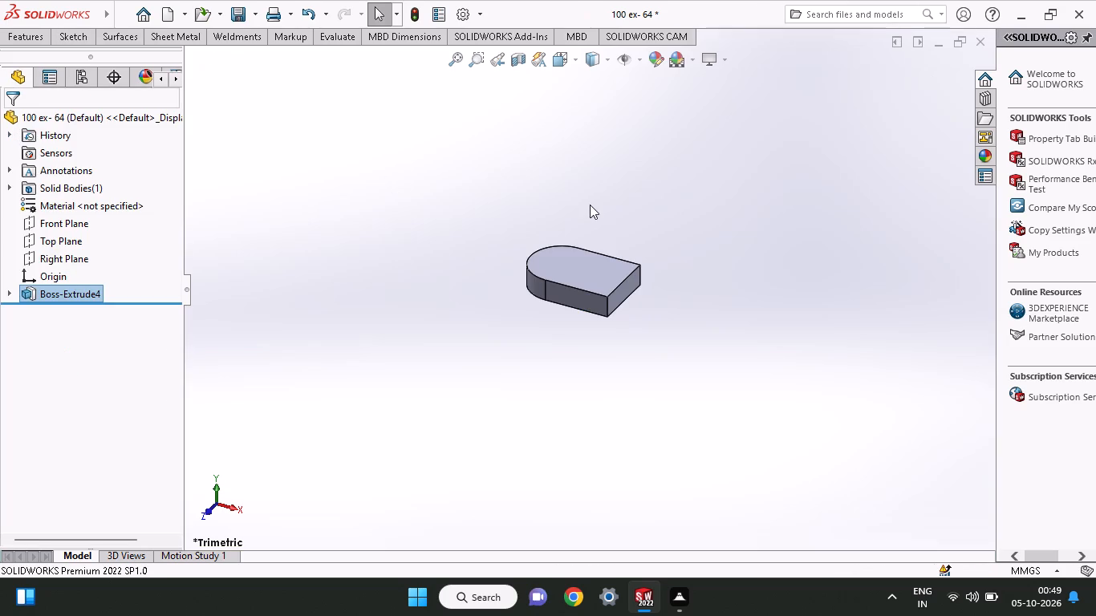
Start a sketch on the block's top face and draw a circle of about 10 mm radius at the rounded end's centre.
{"action": "middle_click_drag", "start_coordinate": [586, 210], "coordinate": [584, 362]}
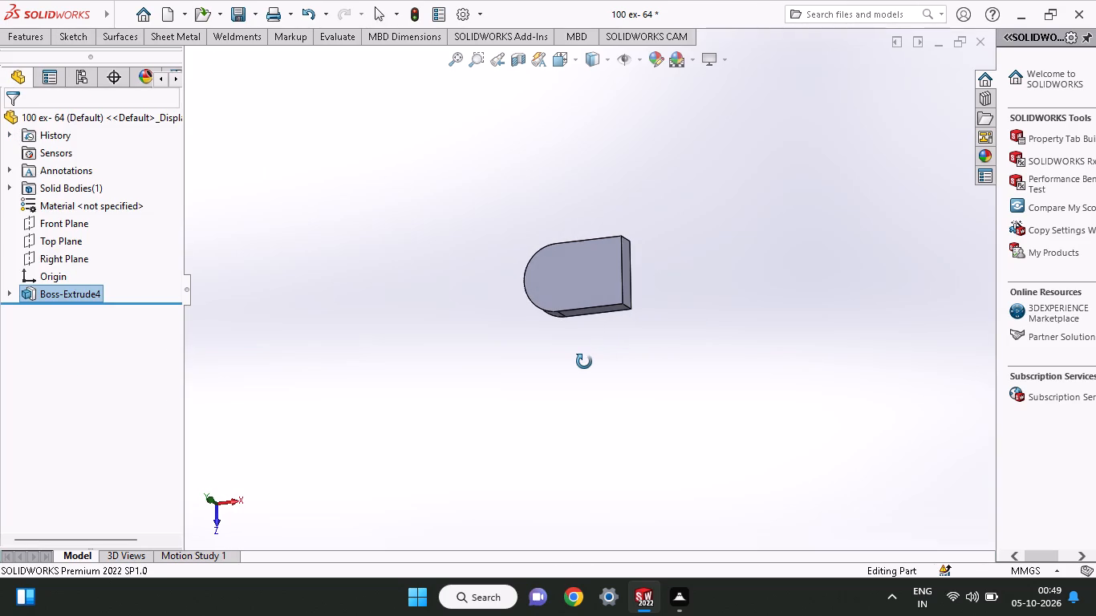
{"action": "middle_click_drag", "start_coordinate": [584, 362], "coordinate": [610, 390]}
{"action": "left_click", "coordinate": [582, 283]}
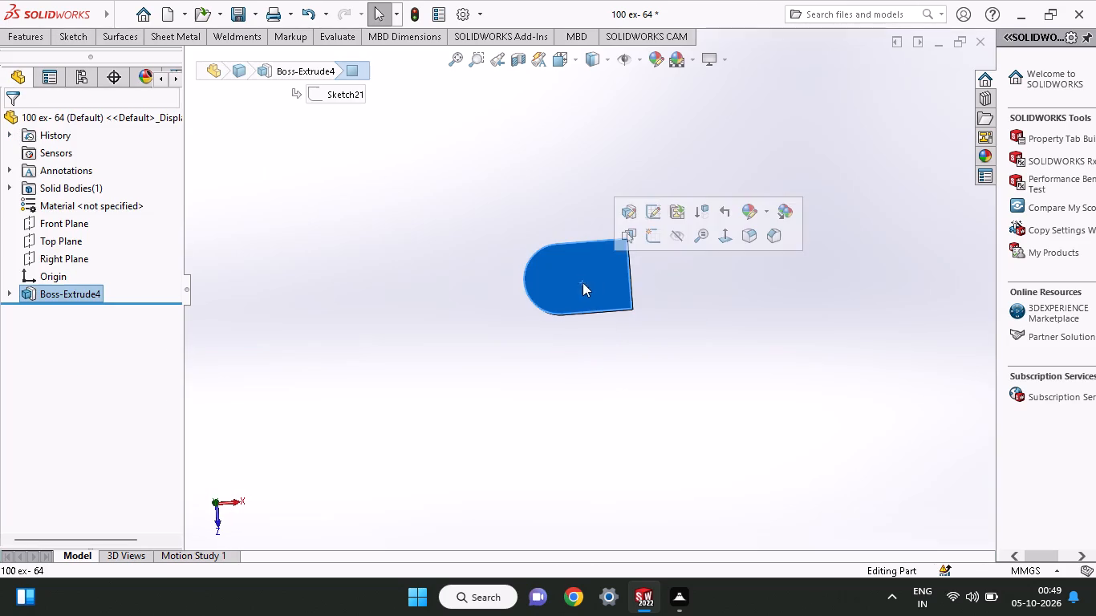
{"action": "left_click", "coordinate": [643, 242]}
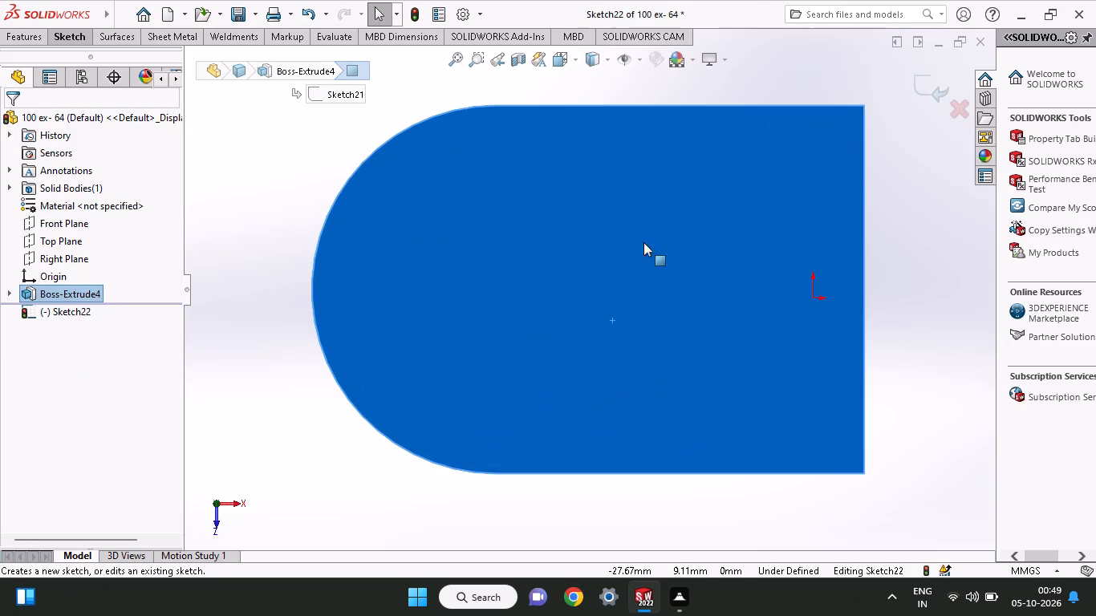
{"action": "left_click", "coordinate": [62, 29]}
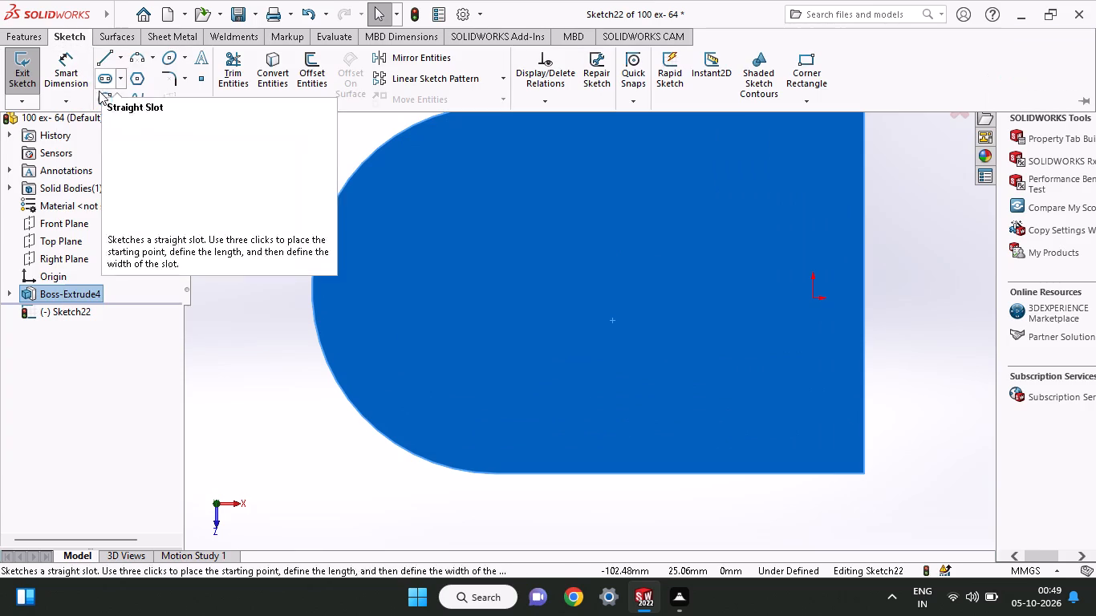
{"action": "left_click", "coordinate": [107, 101]}
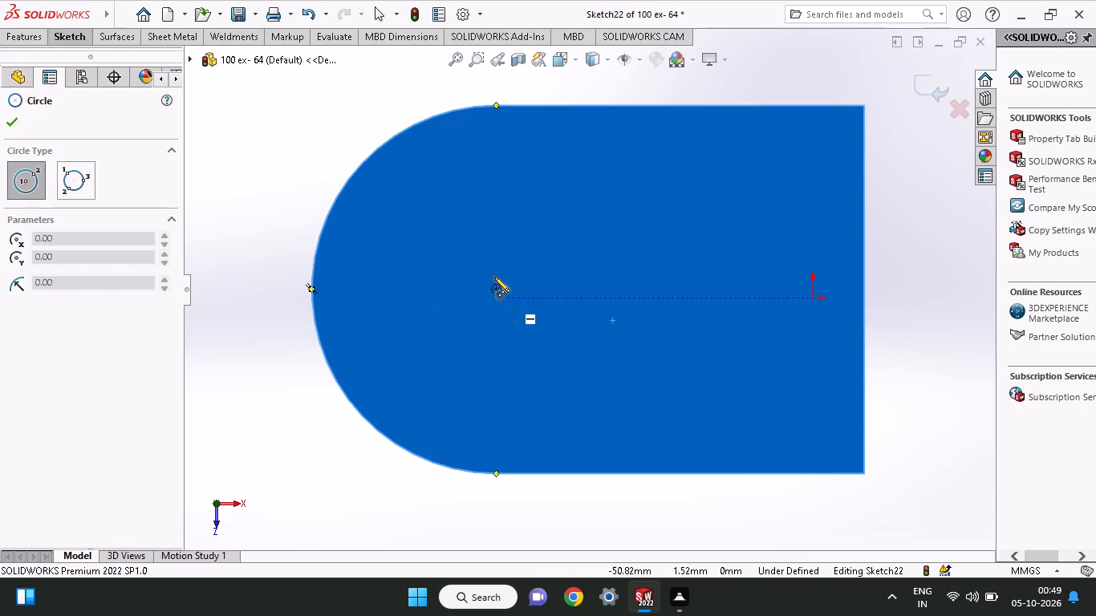
{"action": "left_click", "coordinate": [496, 289]}
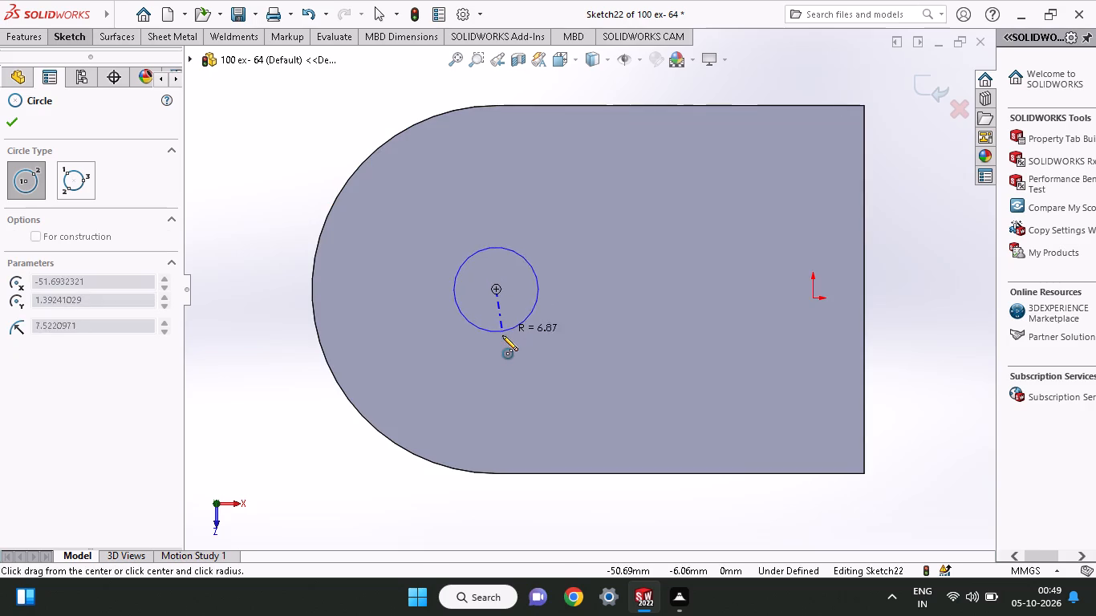
{"action": "left_click", "coordinate": [502, 352]}
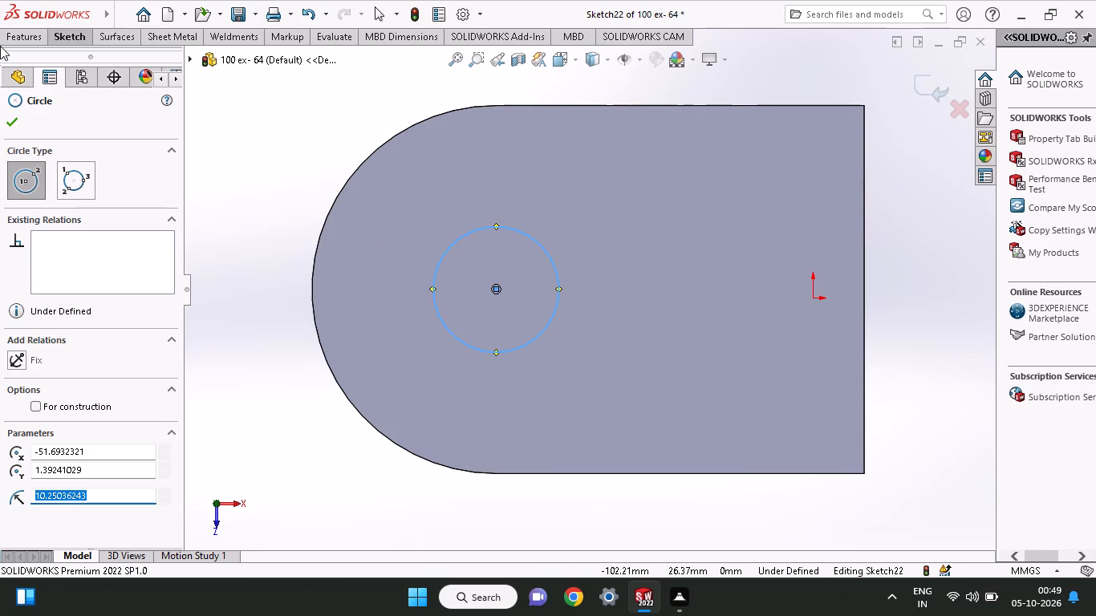
Dimension the circle's diameter and set it to 40 mm.
{"action": "left_click", "coordinate": [73, 35]}
{"action": "left_click", "coordinate": [75, 74]}
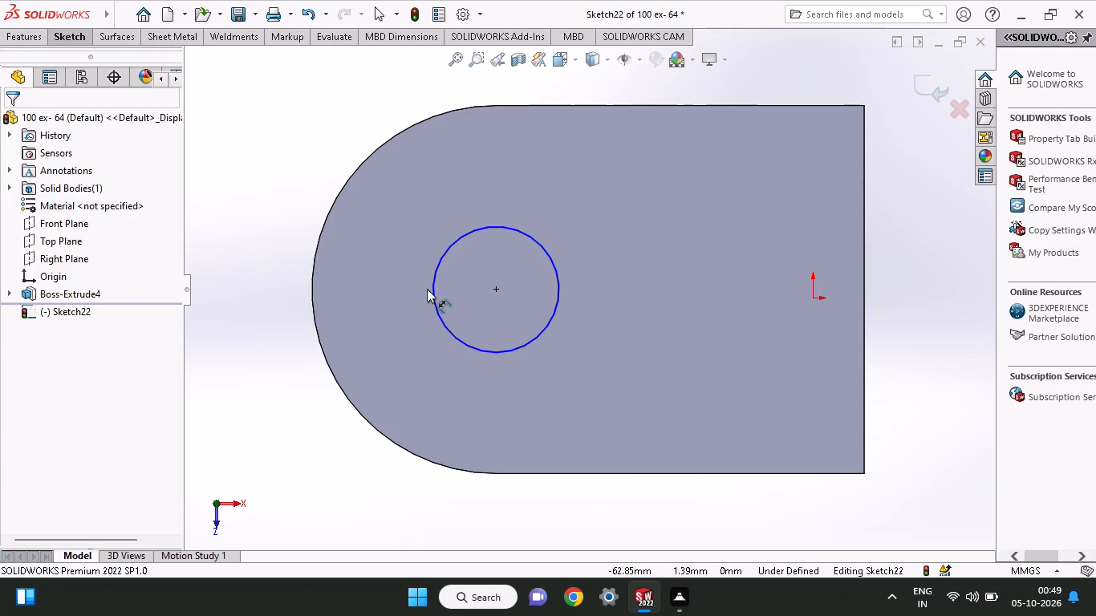
{"action": "left_click", "coordinate": [433, 282]}
{"action": "left_click", "coordinate": [258, 140]}
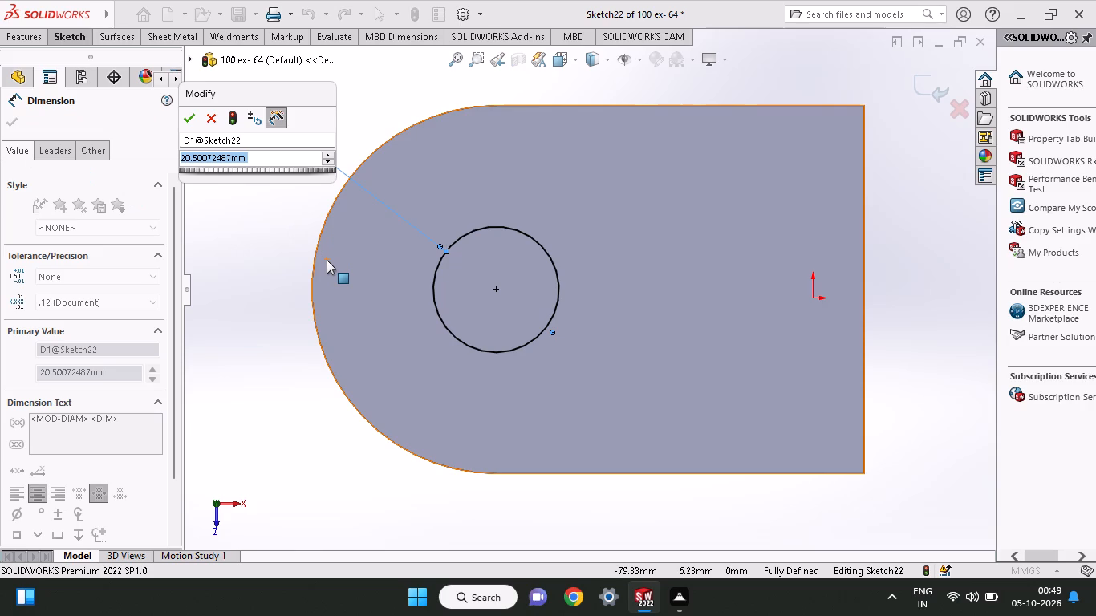
{"action": "type", "text": "40"}
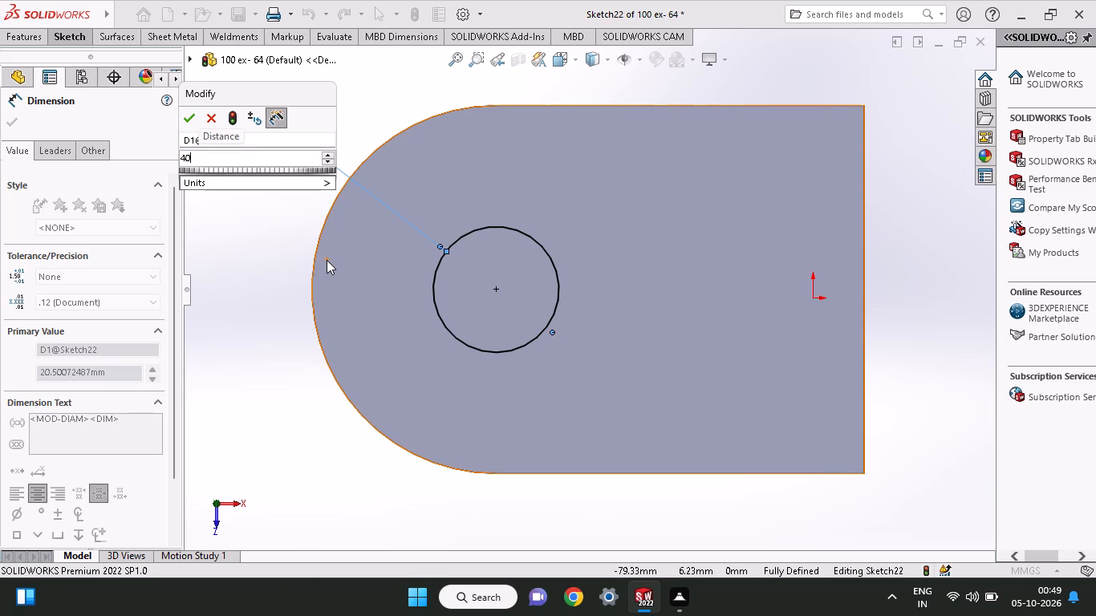
{"action": "key", "text": "Return"}
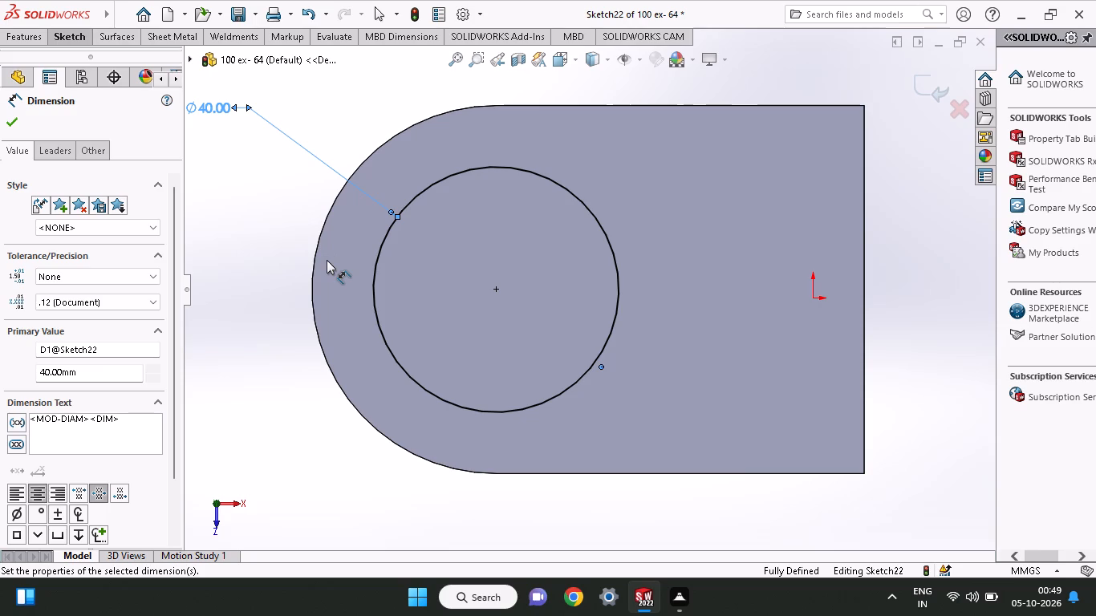
Sketch a horizontal line about 60 mm long from the circle's top quadrant point to the block's straight end edge.
{"action": "left_click", "coordinate": [58, 43]}
{"action": "left_click", "coordinate": [106, 59]}
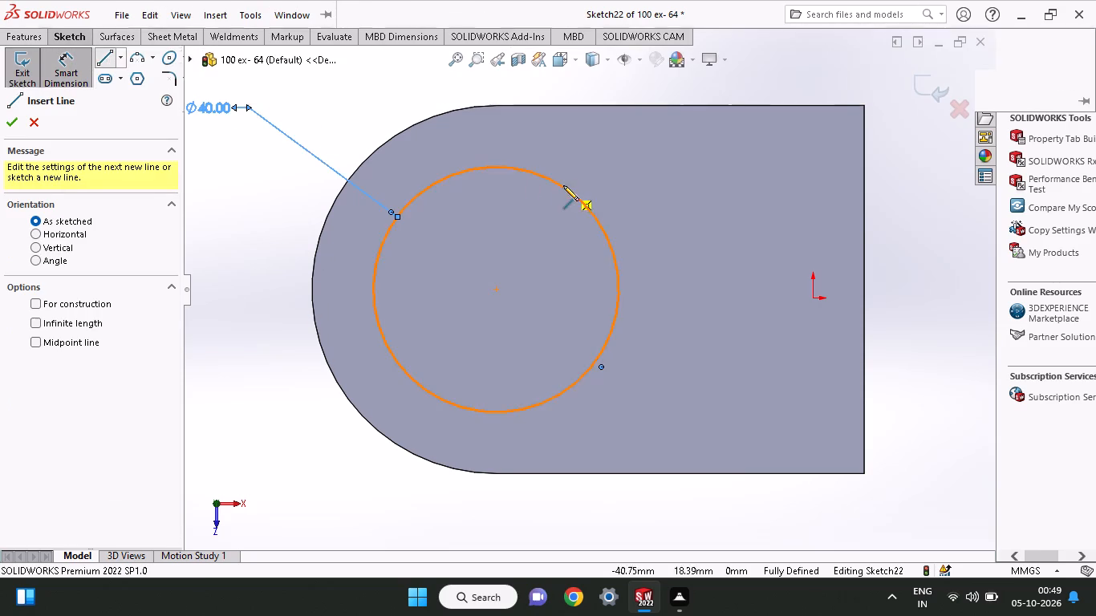
{"action": "left_click", "coordinate": [496, 168]}
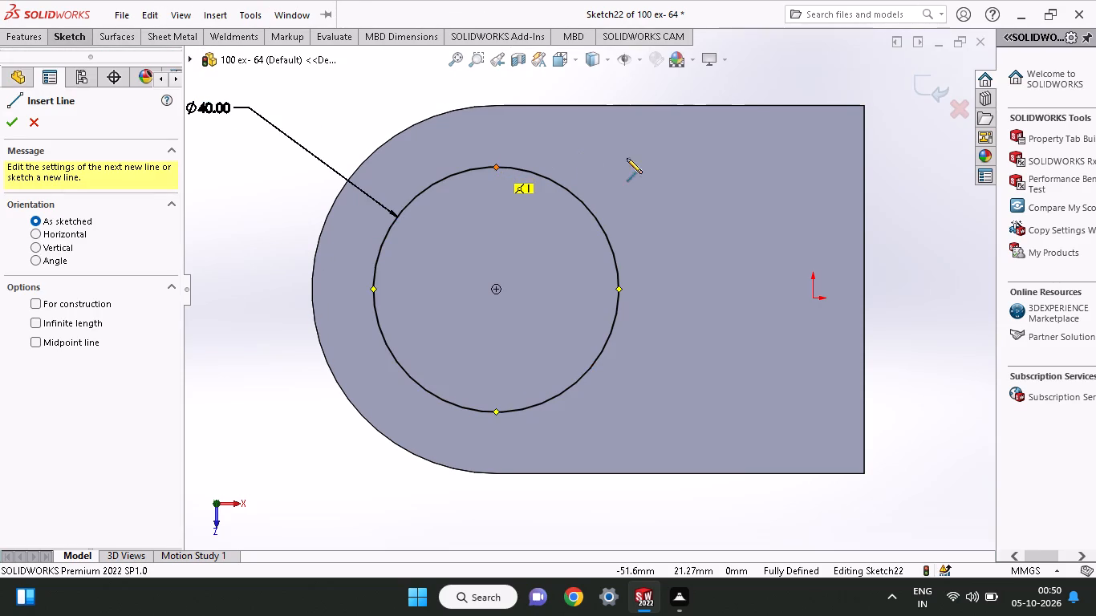
{"action": "left_click", "coordinate": [865, 167]}
{"action": "right_click", "coordinate": [888, 129]}
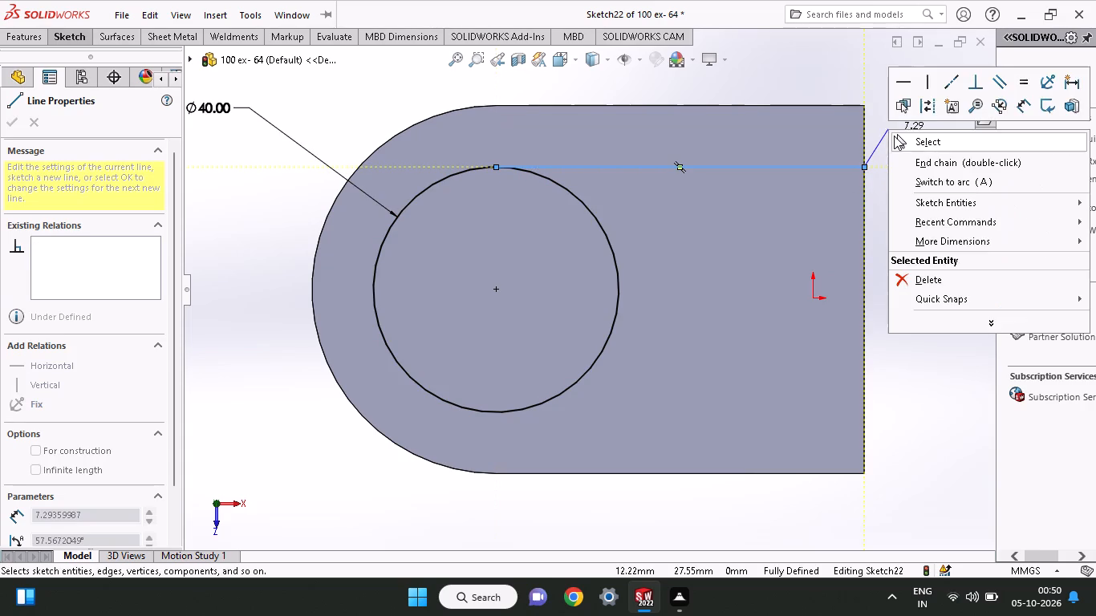
{"action": "left_click", "coordinate": [894, 136]}
Sketch a 60 mm horizontal line from the circle's bottom quadrant to the straight end edge, and continue it 40 mm vertically to the upper line's end.
{"action": "left_click", "coordinate": [65, 38]}
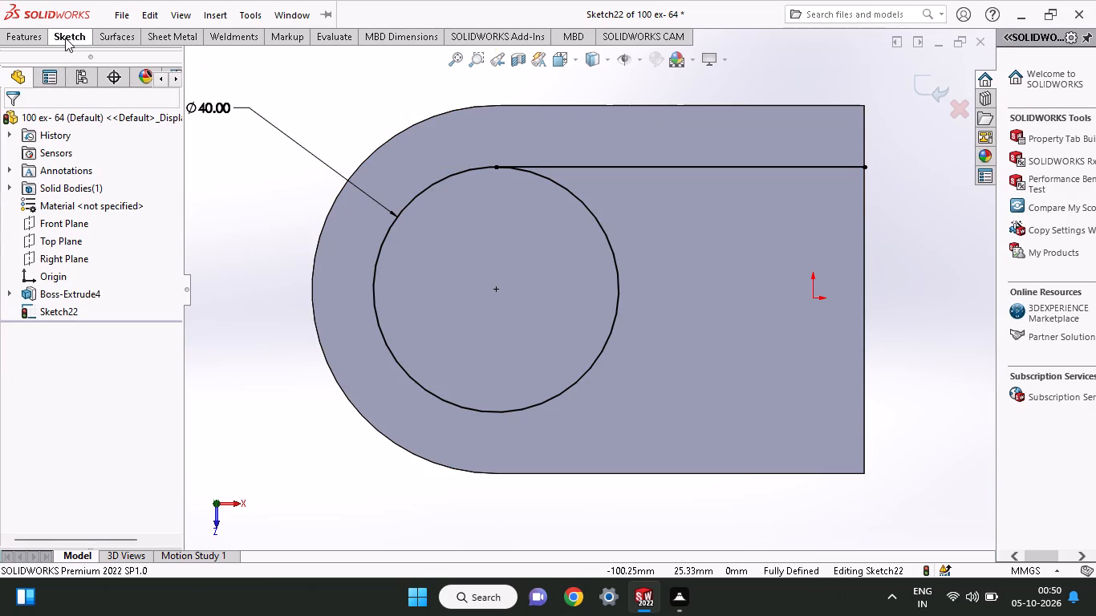
{"action": "left_click", "coordinate": [102, 58]}
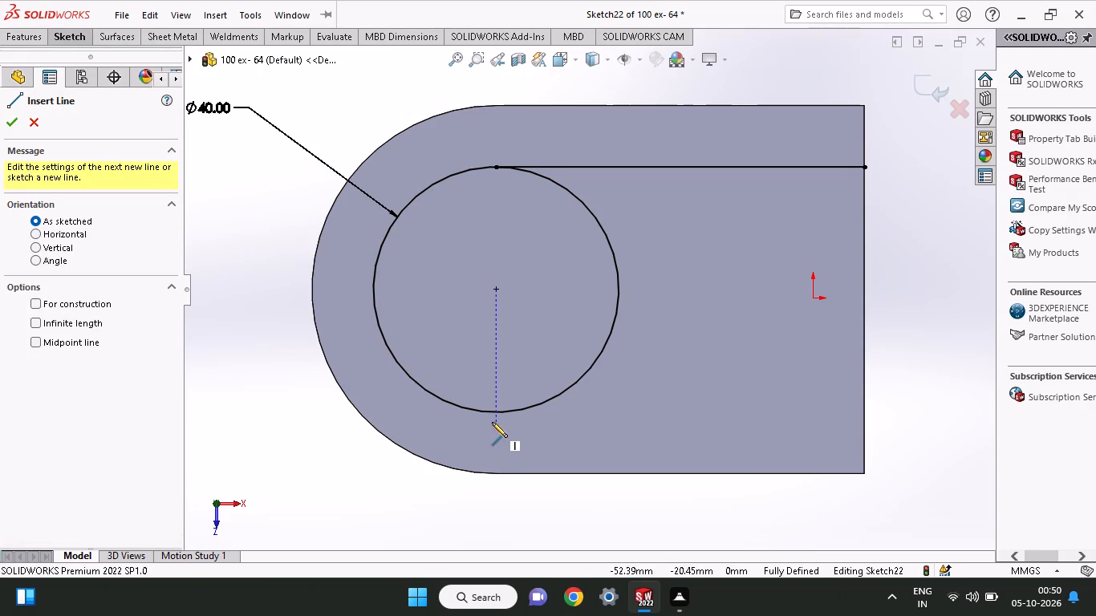
{"action": "left_click", "coordinate": [492, 415]}
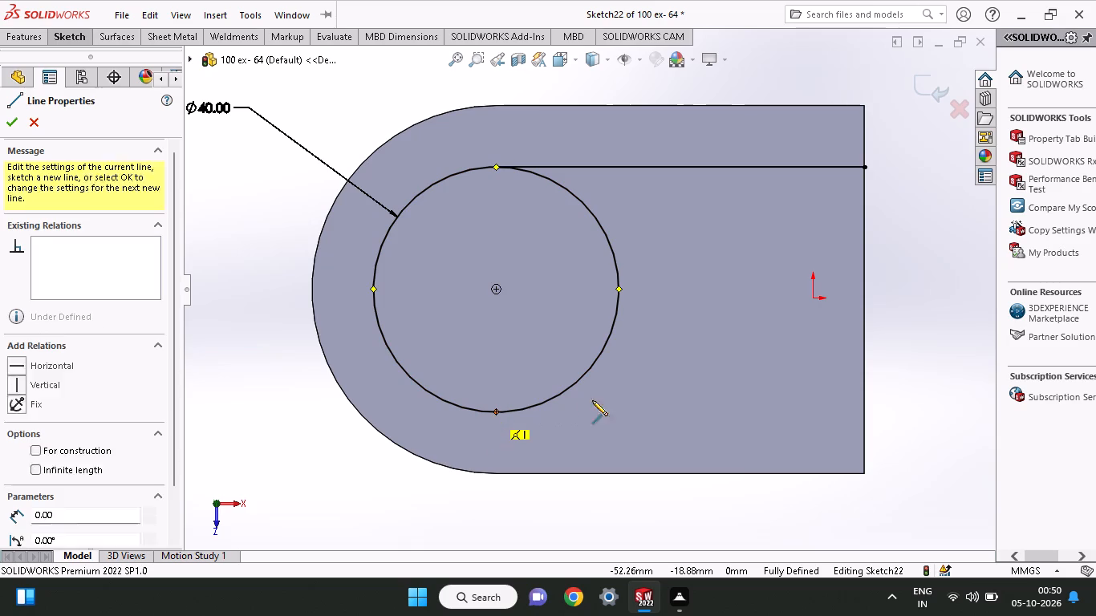
{"action": "left_click", "coordinate": [862, 411]}
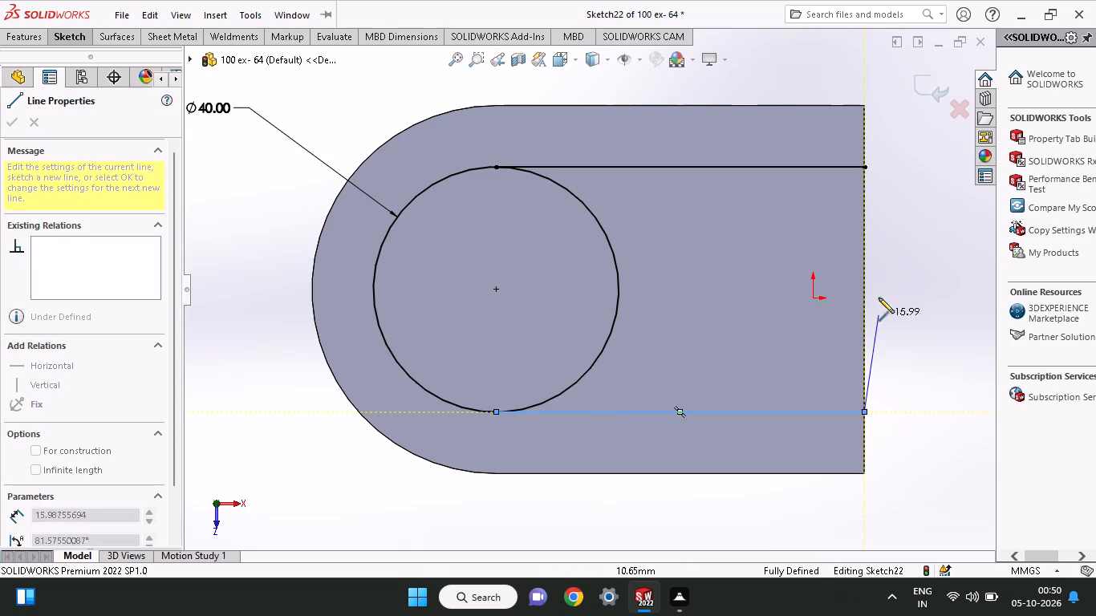
{"action": "left_click", "coordinate": [865, 167]}
{"action": "right_click", "coordinate": [907, 286]}
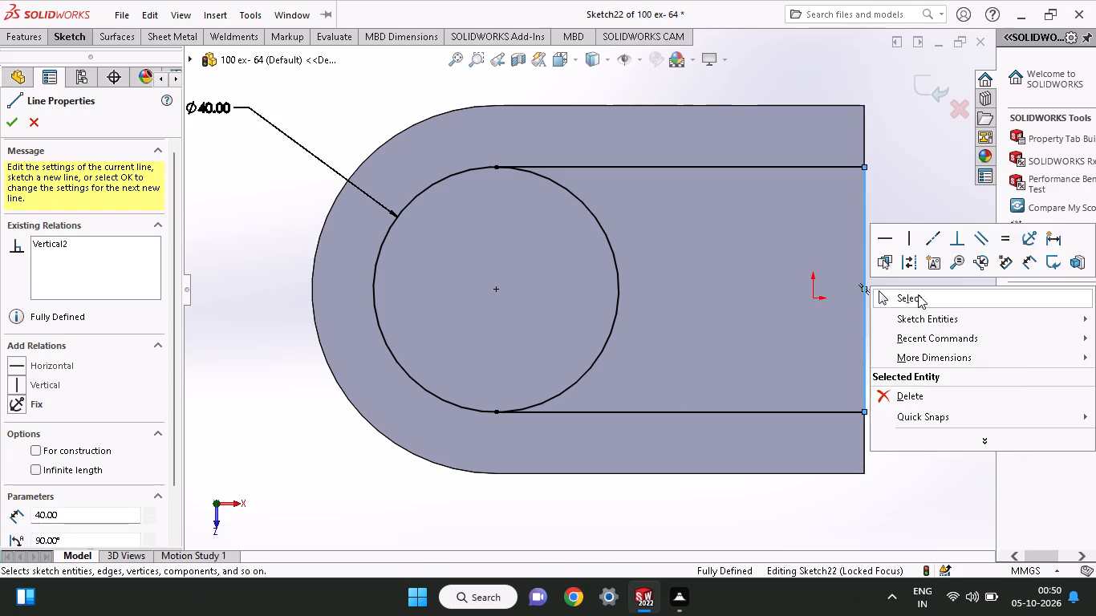
{"action": "left_click", "coordinate": [918, 294]}
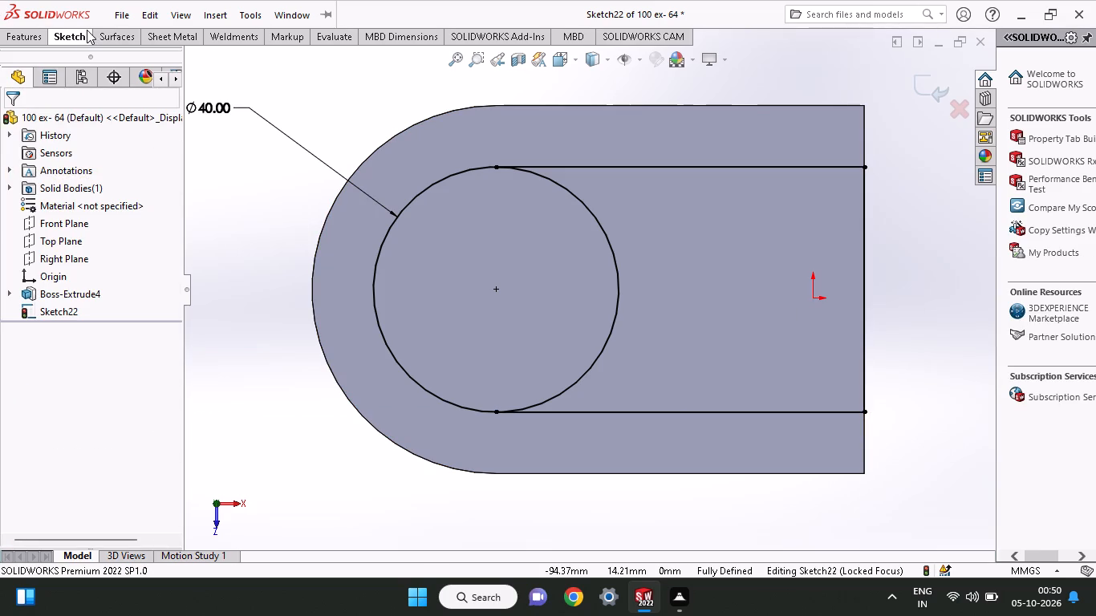
Power-trim the inner half of the 40 mm circle between the two horizontal lines.
{"action": "left_click", "coordinate": [77, 37]}
{"action": "left_click", "coordinate": [227, 80]}
{"action": "left_click_drag", "start_coordinate": [718, 279], "coordinate": [531, 330]}
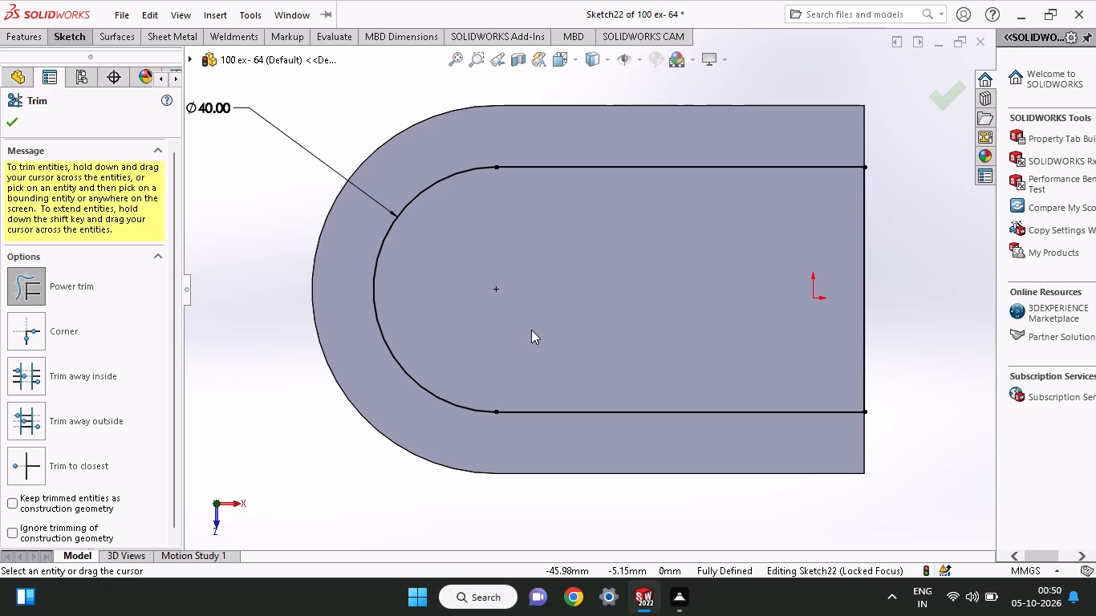
Power-trim away the lower and upper horizontal lines, leaving the semicircular arc and the vertical end line.
{"action": "left_click", "coordinate": [519, 409]}
{"action": "right_click", "coordinate": [519, 409]}
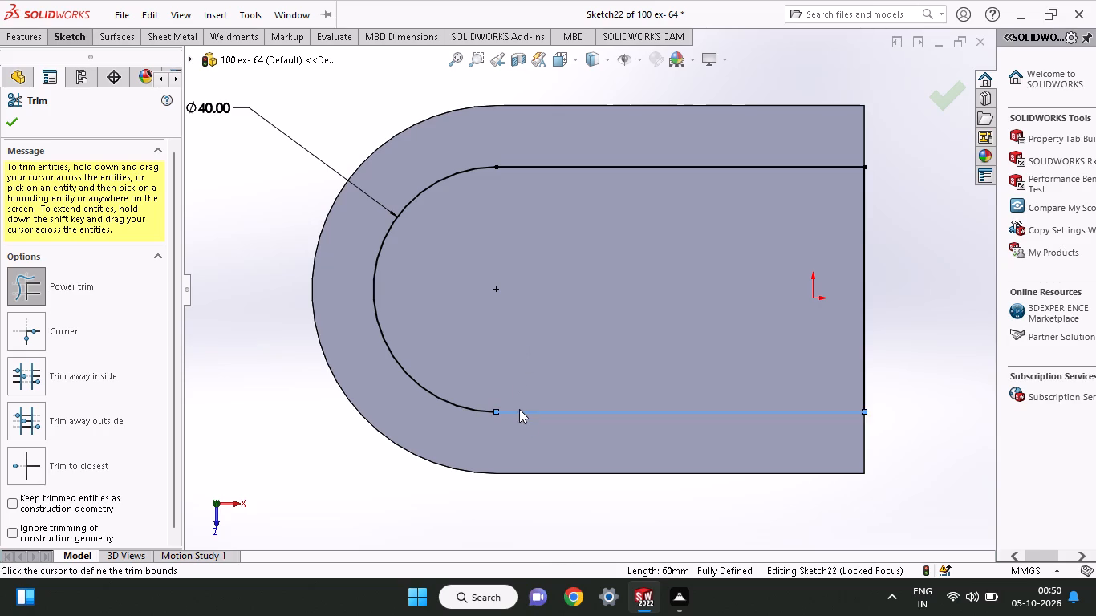
{"action": "right_click", "coordinate": [570, 282]}
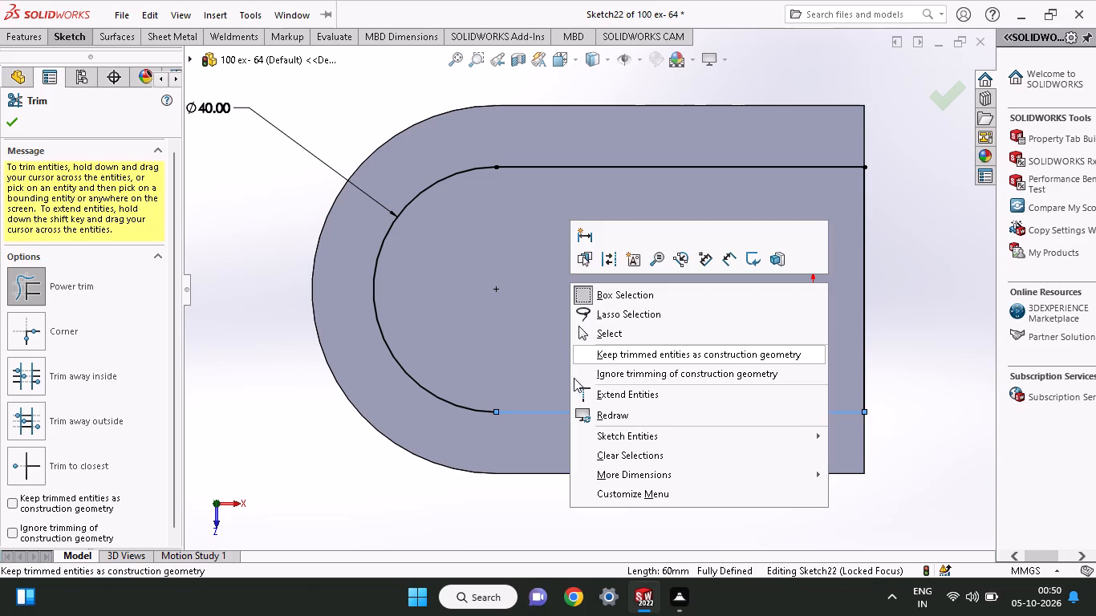
{"action": "left_click", "coordinate": [566, 378]}
{"action": "left_click_drag", "start_coordinate": [643, 307], "coordinate": [652, 357]}
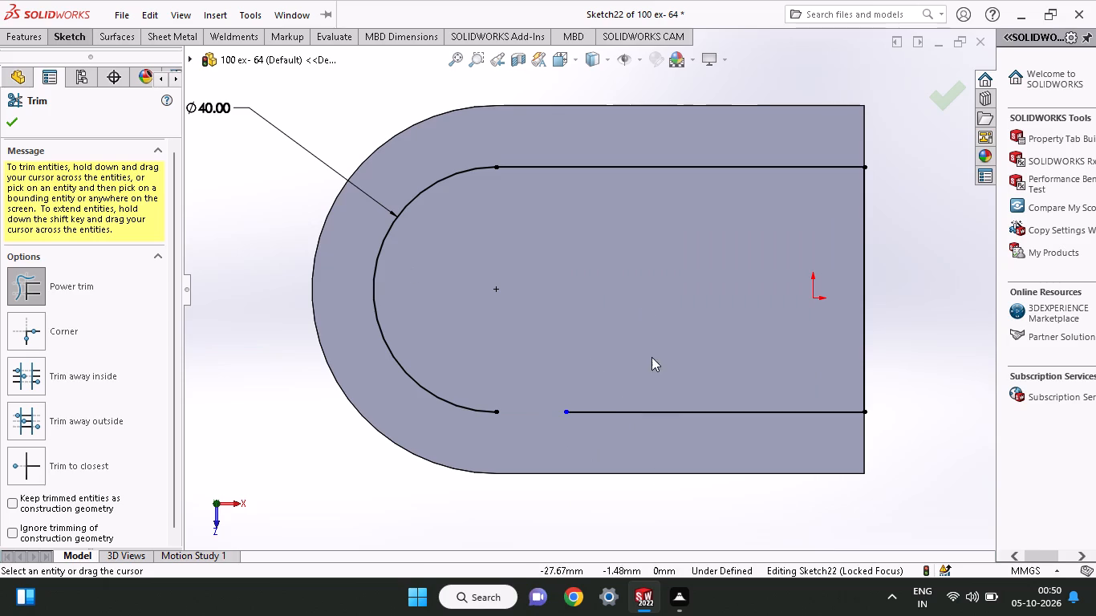
{"action": "left_click_drag", "start_coordinate": [652, 357], "coordinate": [657, 471]}
{"action": "left_click_drag", "start_coordinate": [640, 102], "coordinate": [640, 183]}
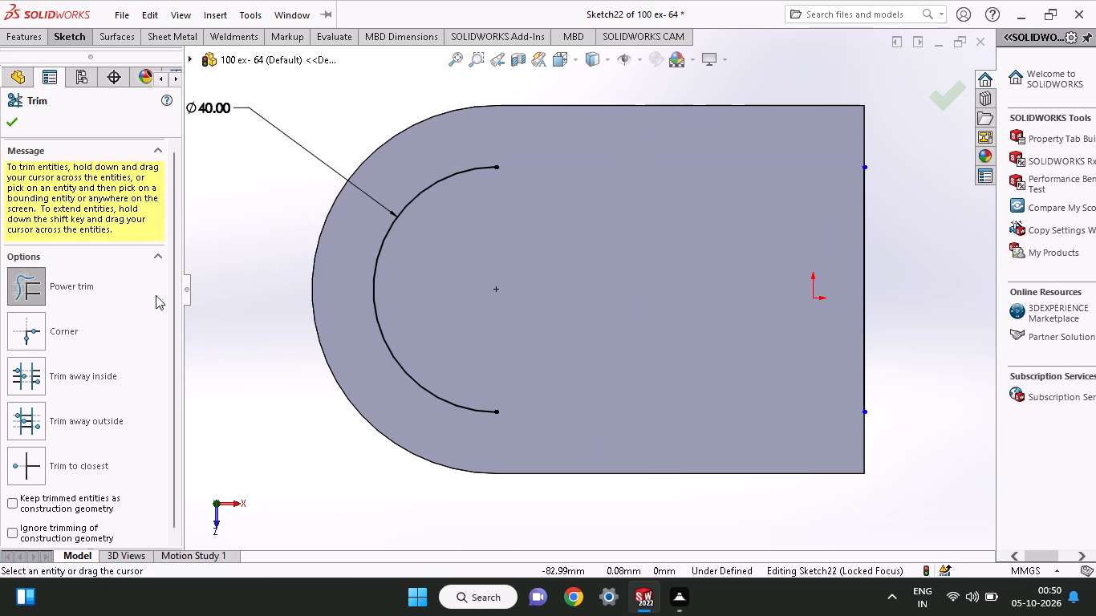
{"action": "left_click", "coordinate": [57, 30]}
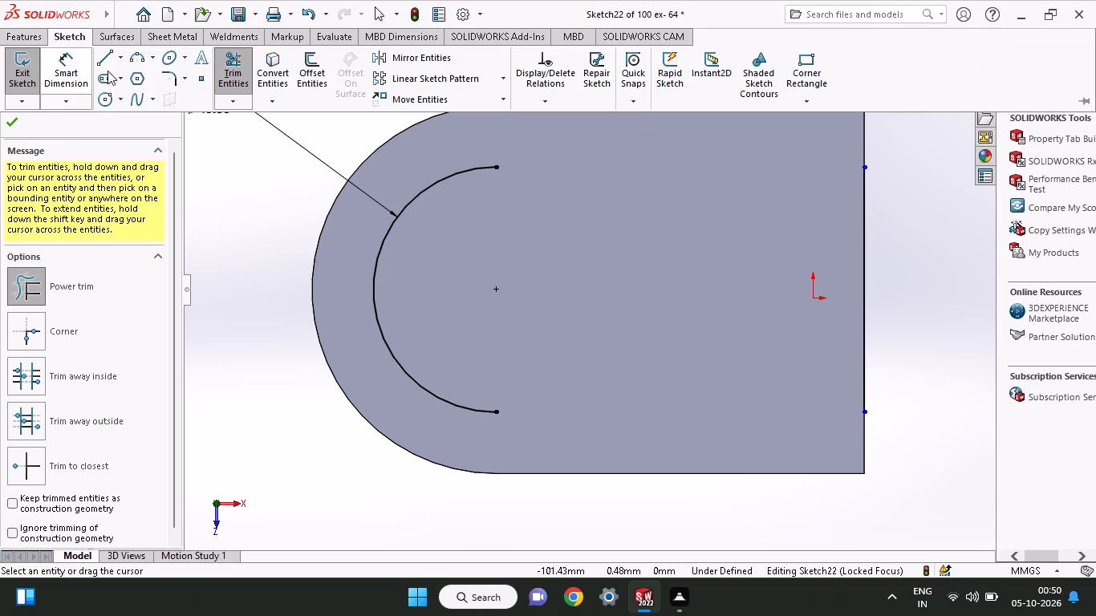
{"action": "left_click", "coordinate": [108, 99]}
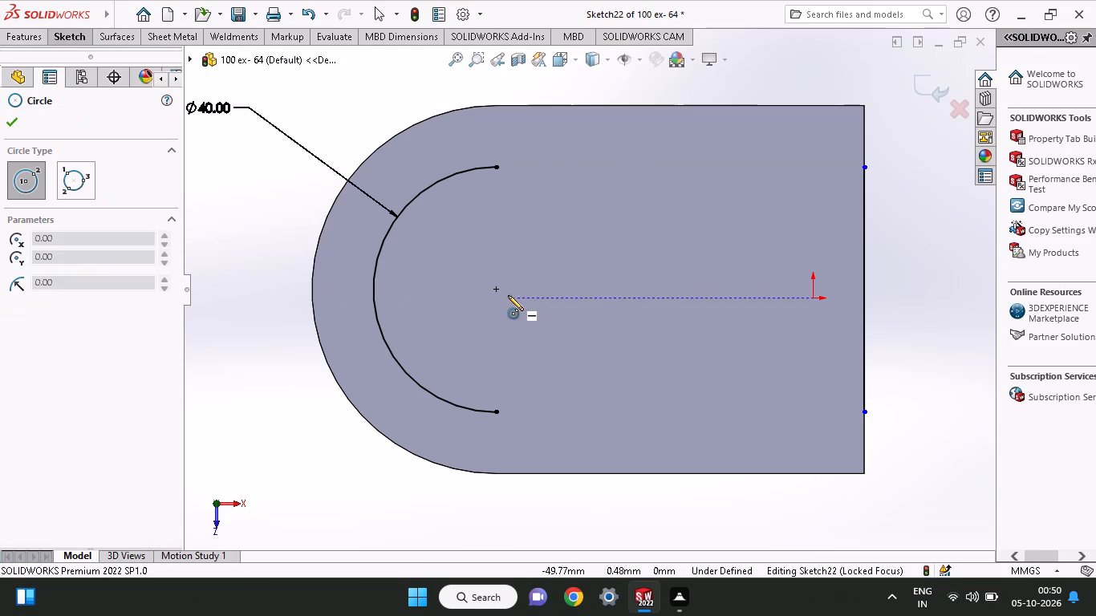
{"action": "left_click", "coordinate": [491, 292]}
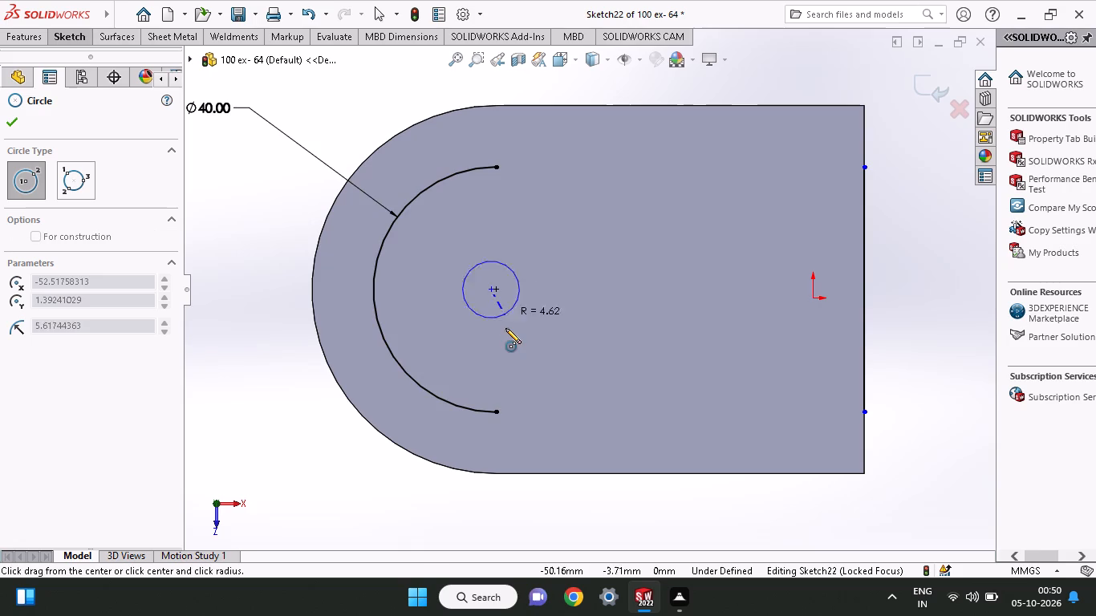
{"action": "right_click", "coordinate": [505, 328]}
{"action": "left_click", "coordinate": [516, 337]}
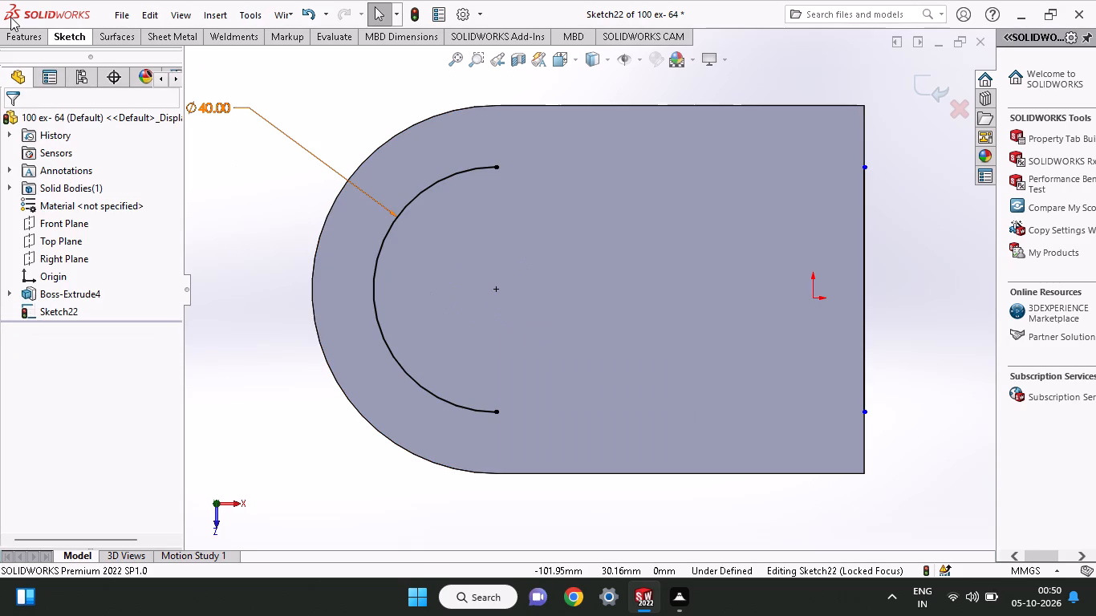
Sketch a full circle of 20 mm radius over the semicircular arc, centred on the arc's centre point.
{"action": "left_click", "coordinate": [53, 40]}
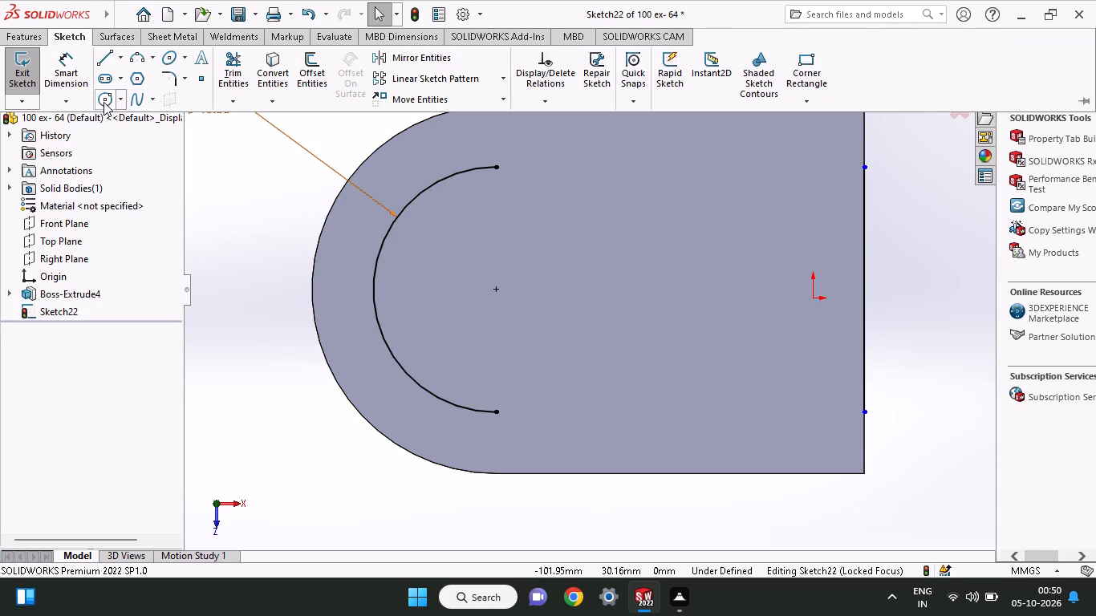
{"action": "left_click", "coordinate": [104, 102]}
{"action": "left_click", "coordinate": [501, 289]}
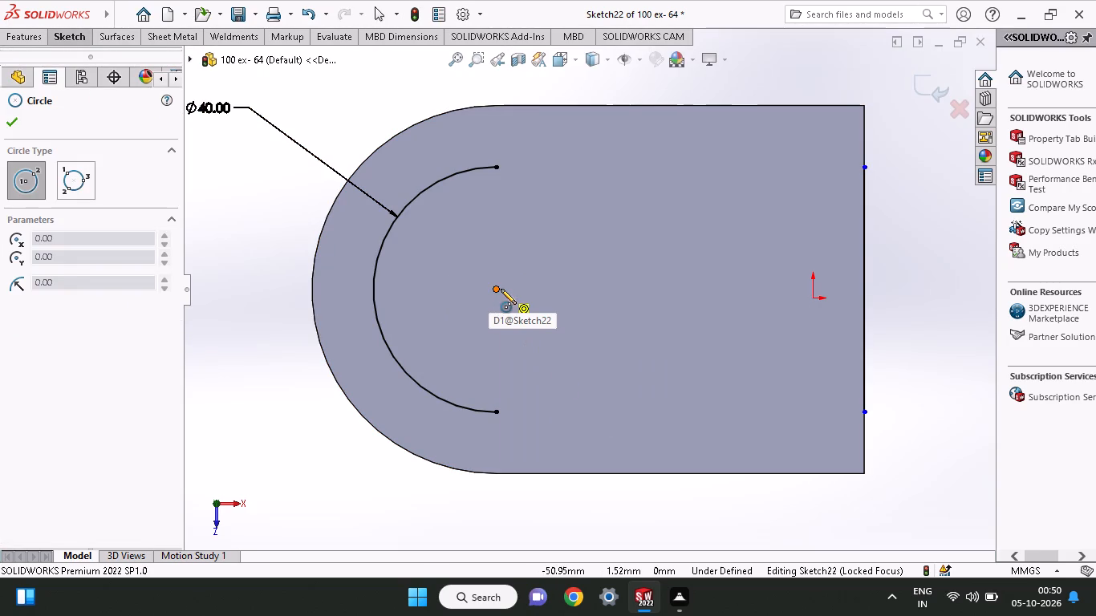
{"action": "left_click", "coordinate": [489, 411]}
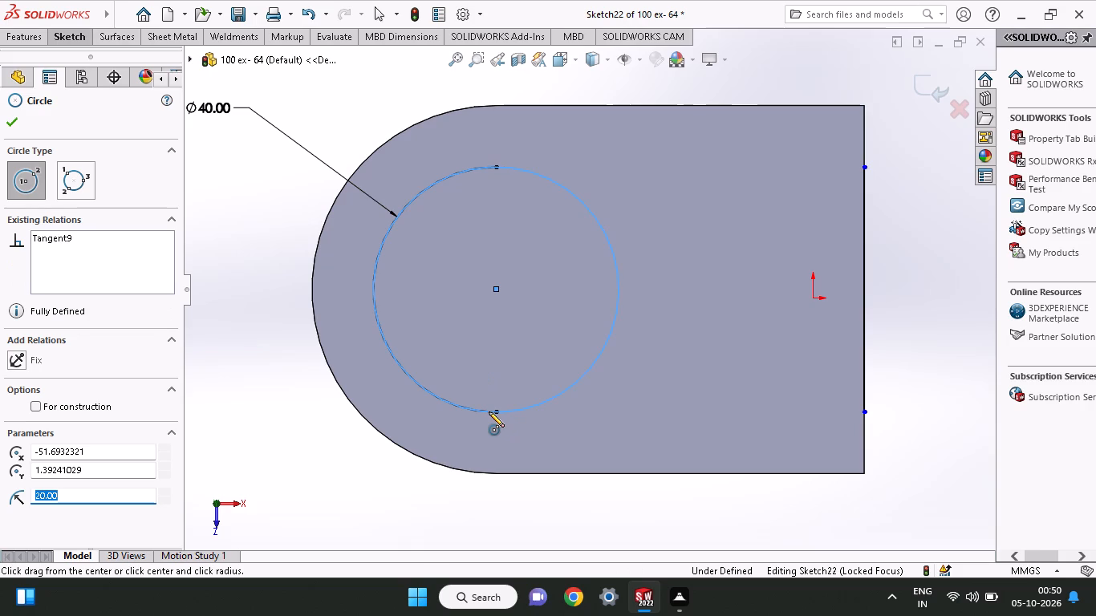
Extrude the circular region upward from the block's top face as a blind 5 mm boss, merged with the base.
{"action": "left_click", "coordinate": [37, 41]}
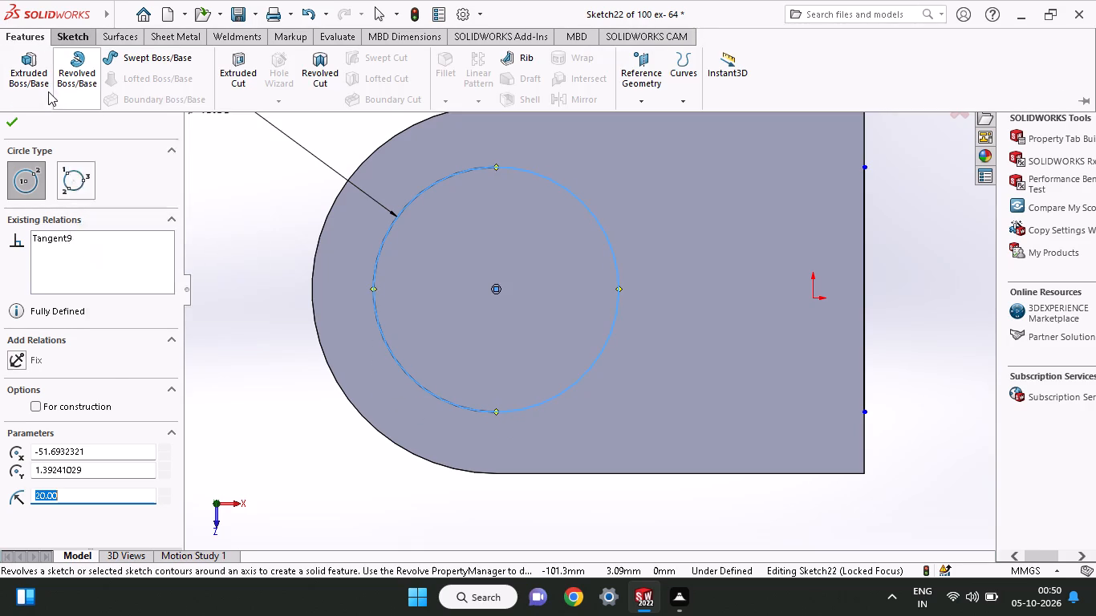
{"action": "left_click", "coordinate": [48, 91]}
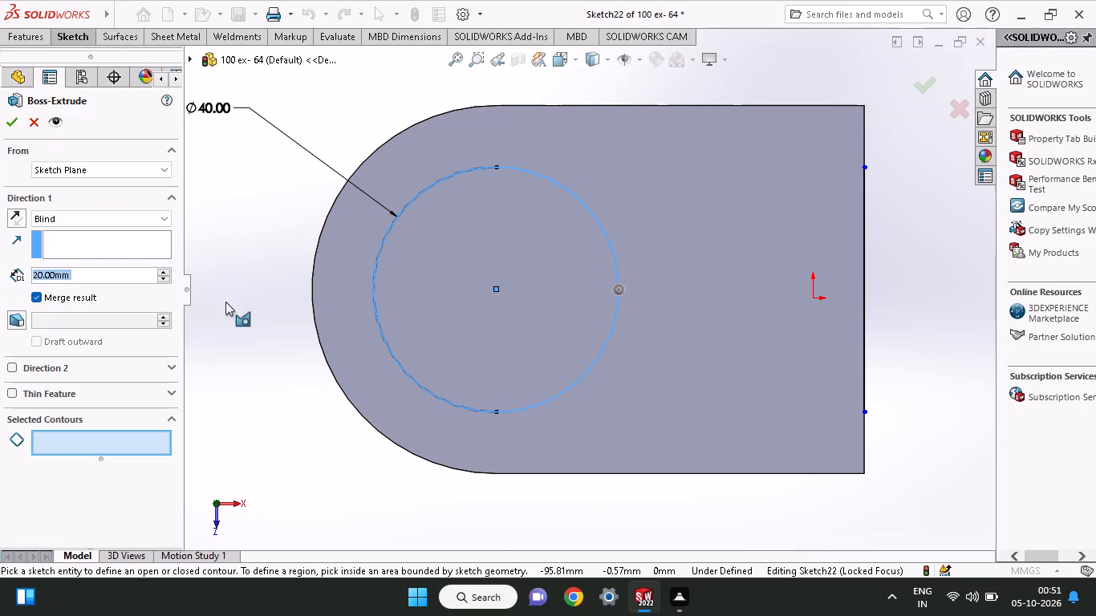
{"action": "middle_click_drag", "start_coordinate": [373, 360], "coordinate": [380, 314]}
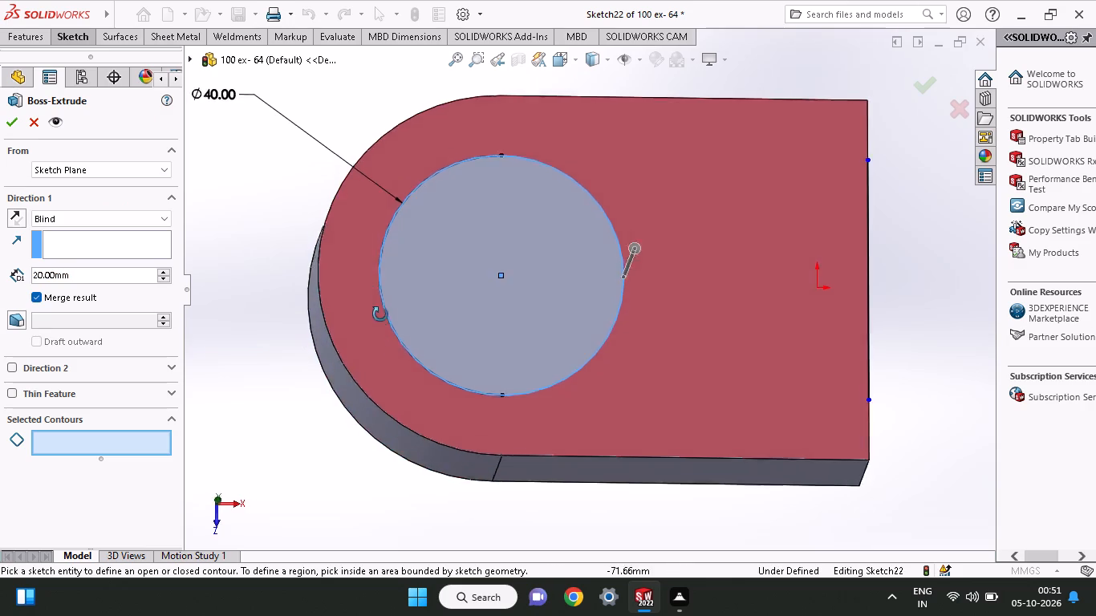
{"action": "middle_click_drag", "start_coordinate": [380, 314], "coordinate": [390, 245]}
{"action": "left_click", "coordinate": [470, 247]}
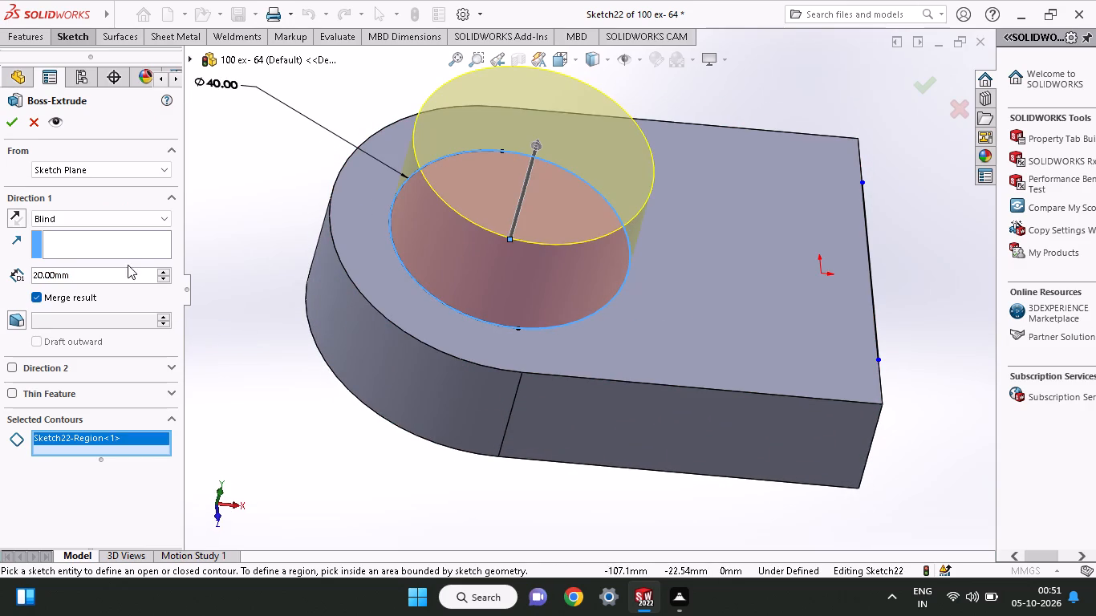
{"action": "left_click_drag", "start_coordinate": [71, 270], "coordinate": [0, 270]}
{"action": "key", "text": "5"}
{"action": "key", "text": "Return"}
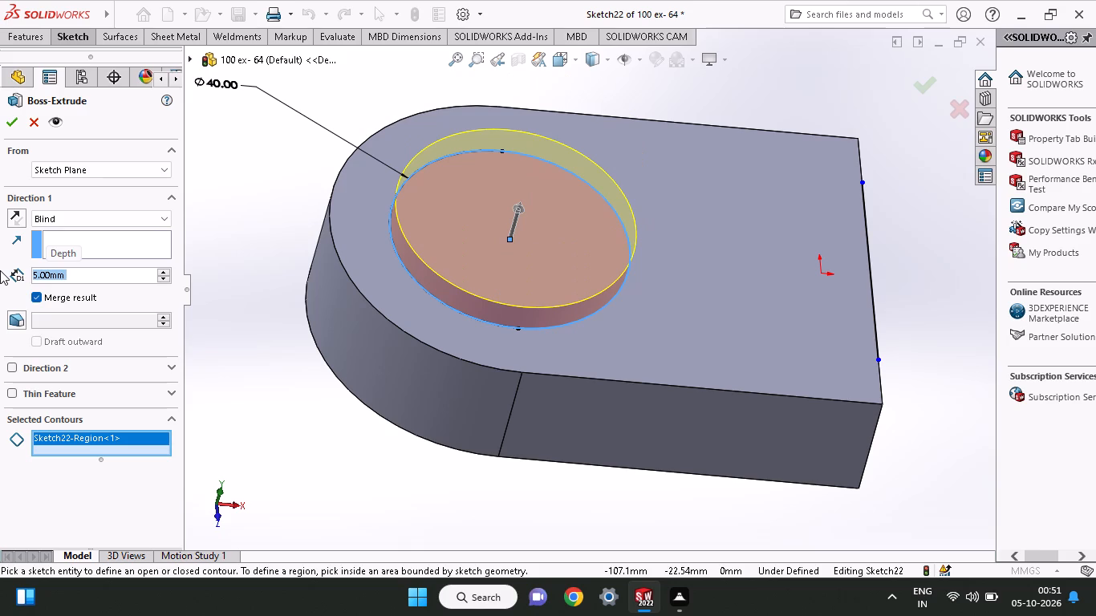
{"action": "left_click", "coordinate": [10, 116]}
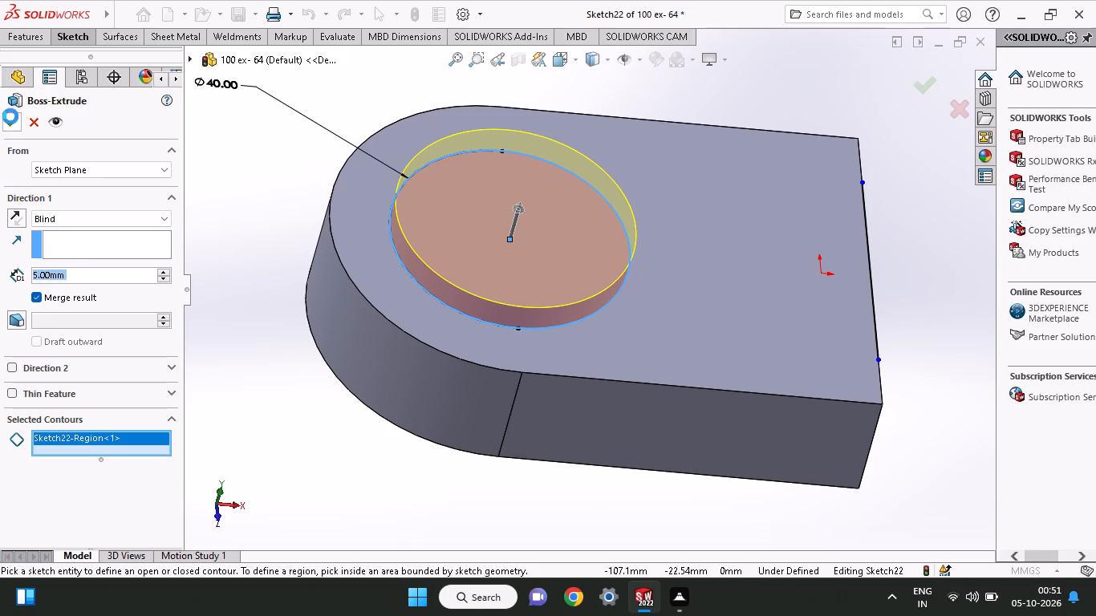
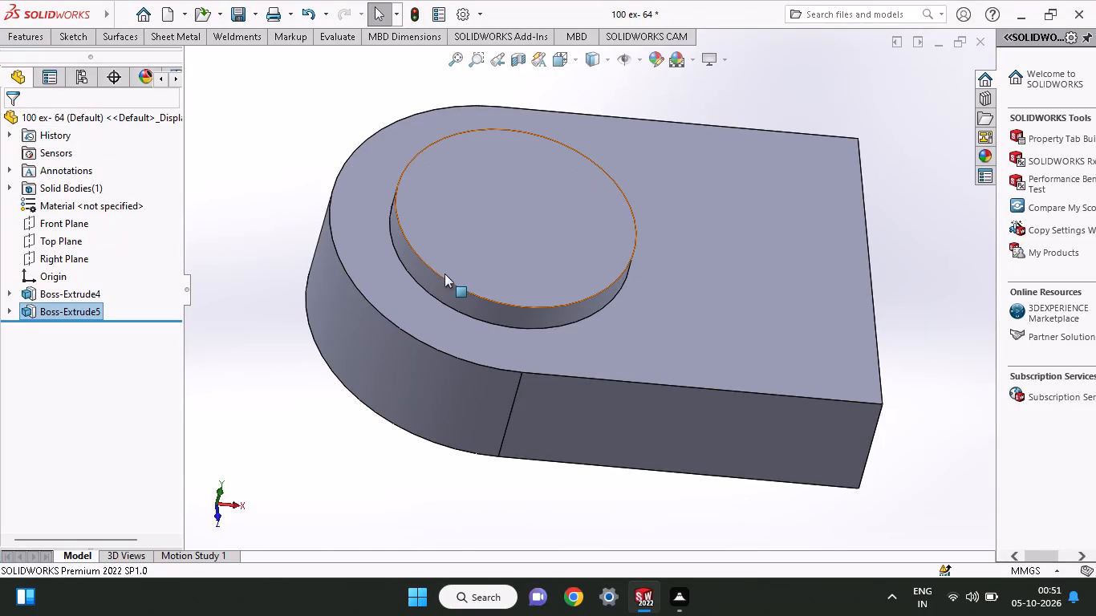
Sketch three lines on the boss's top face: 60 mm from the circle's upper quadrant, 40 mm along the straight end, and 60 mm back to the lower quadrant.
{"action": "left_click", "coordinate": [450, 262]}
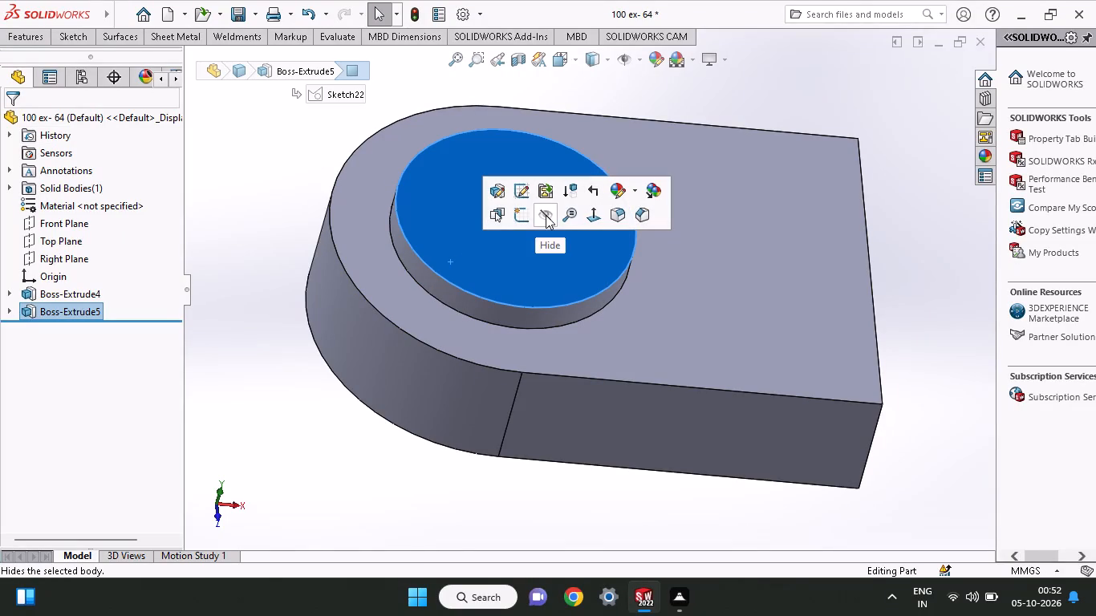
{"action": "left_click", "coordinate": [530, 215]}
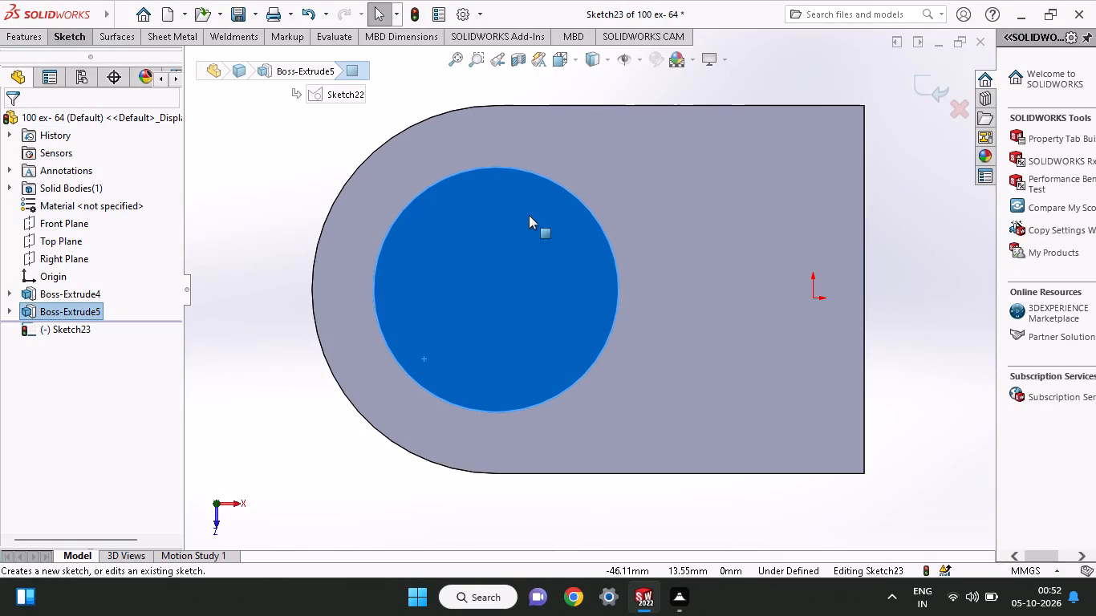
{"action": "left_click", "coordinate": [56, 32]}
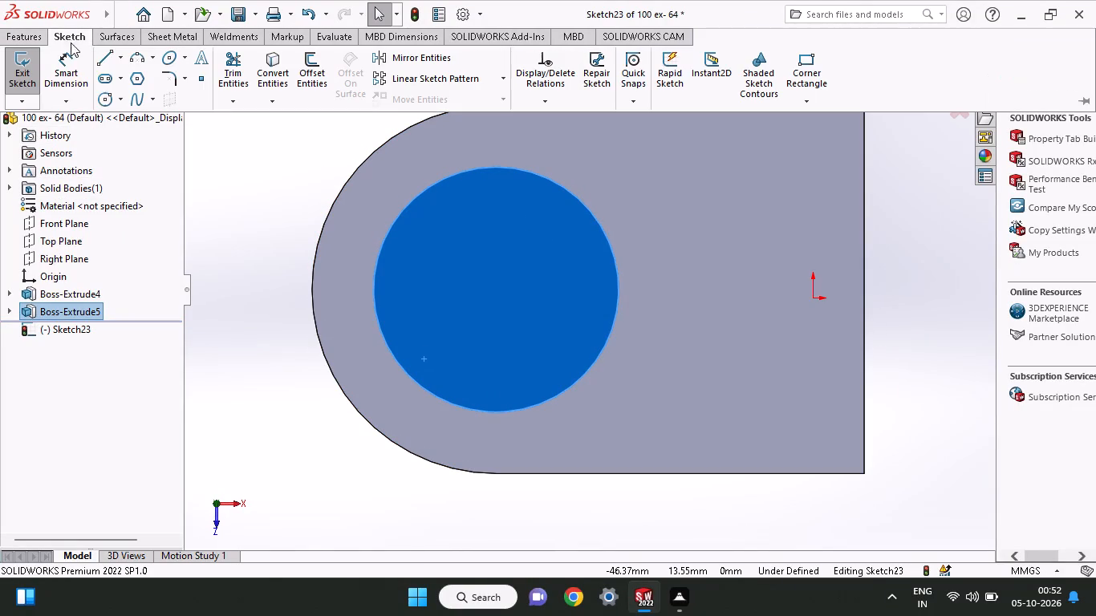
{"action": "left_click", "coordinate": [104, 62]}
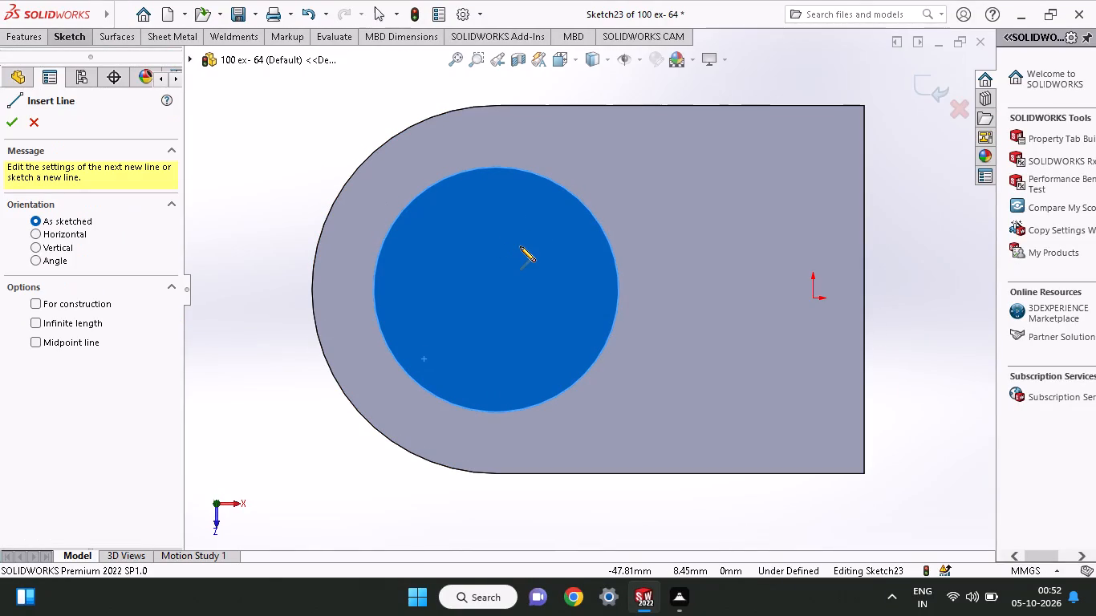
{"action": "left_click", "coordinate": [497, 167]}
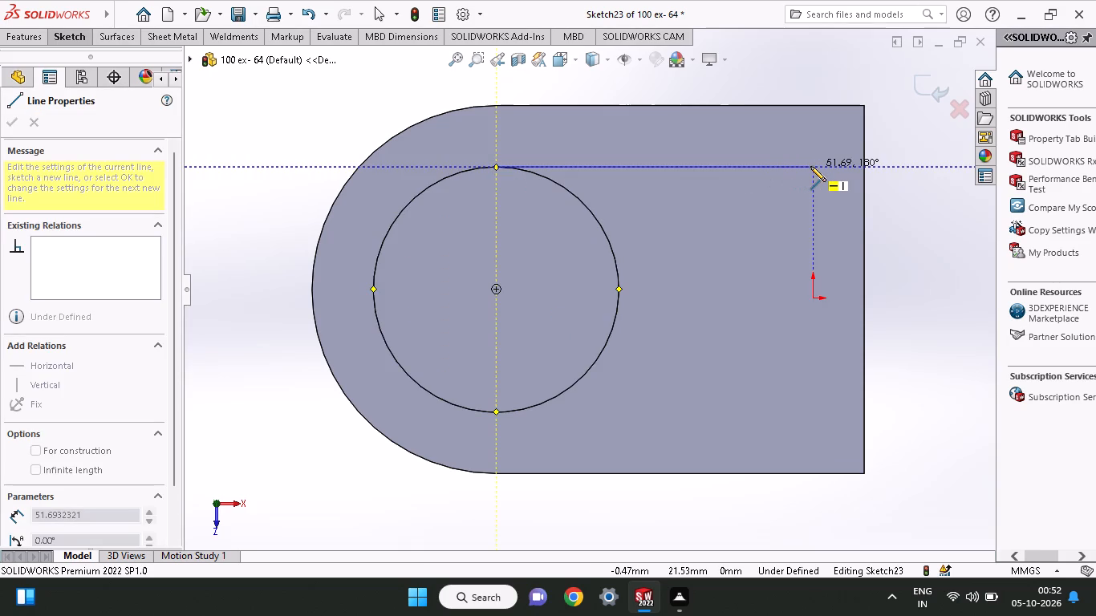
{"action": "left_click", "coordinate": [863, 167]}
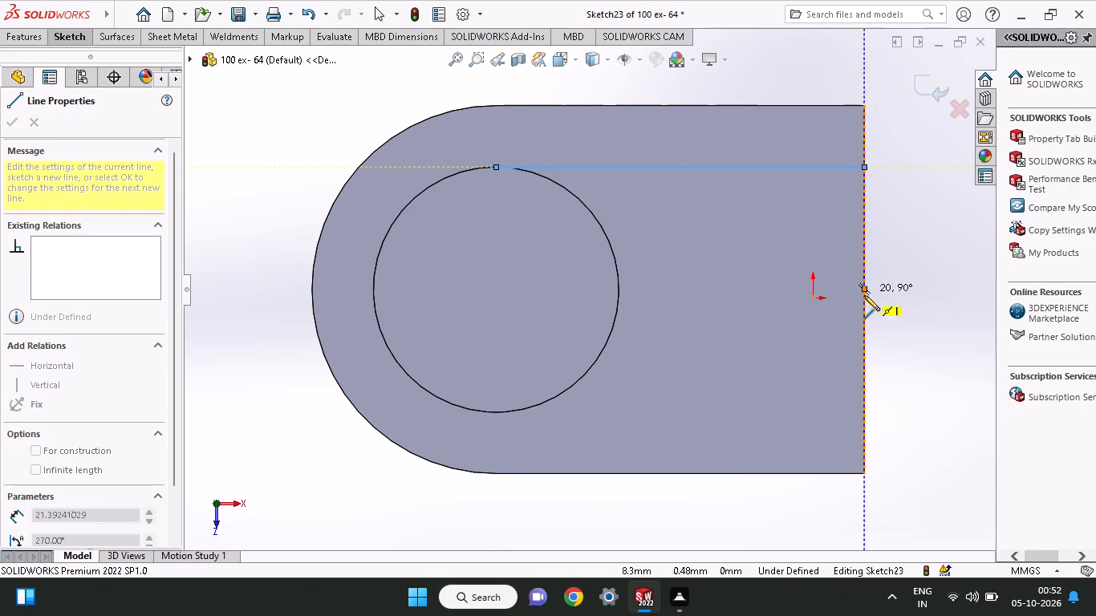
{"action": "left_click", "coordinate": [863, 411]}
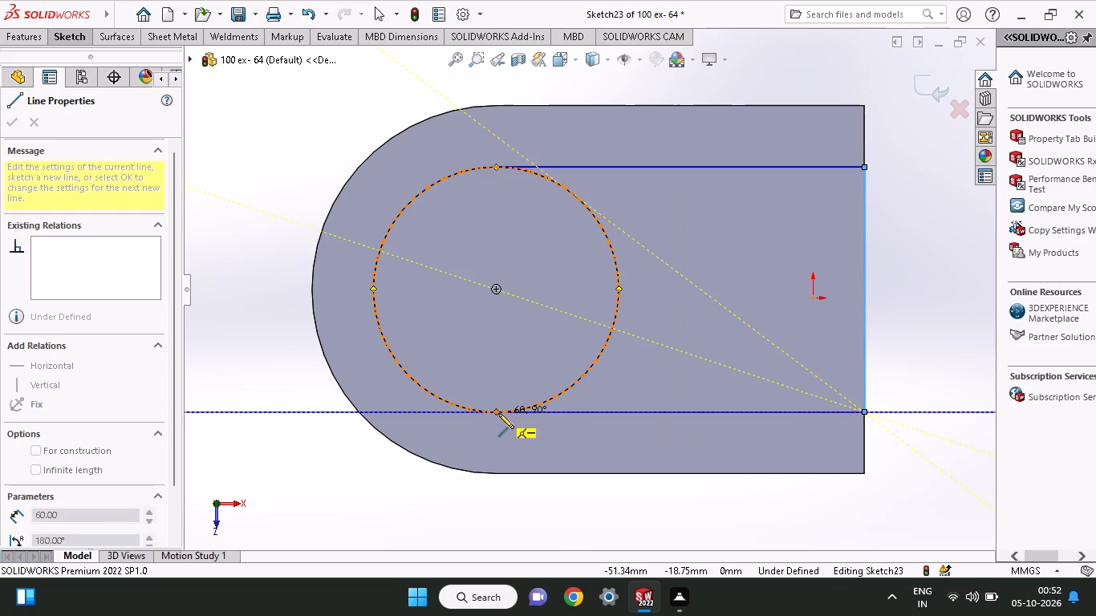
{"action": "left_click", "coordinate": [498, 413]}
{"action": "right_click", "coordinate": [498, 375]}
{"action": "left_click", "coordinate": [515, 379]}
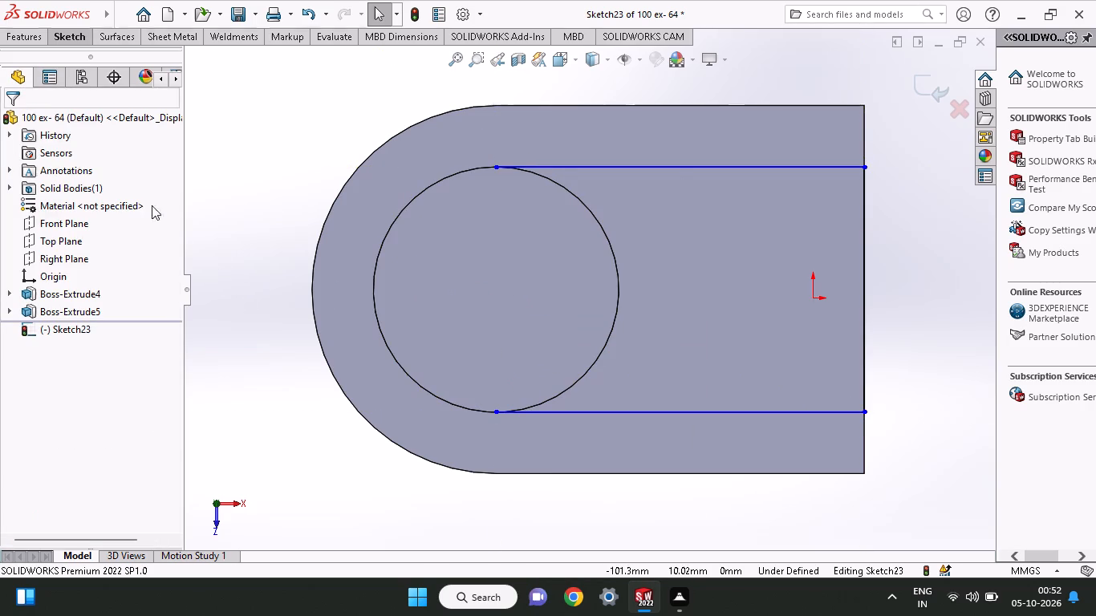
Sketch a 20 mm radius circle centred on the round boss, touching the ends of the two 60 mm lines.
{"action": "middle_click_drag", "start_coordinate": [251, 300], "coordinate": [263, 209]}
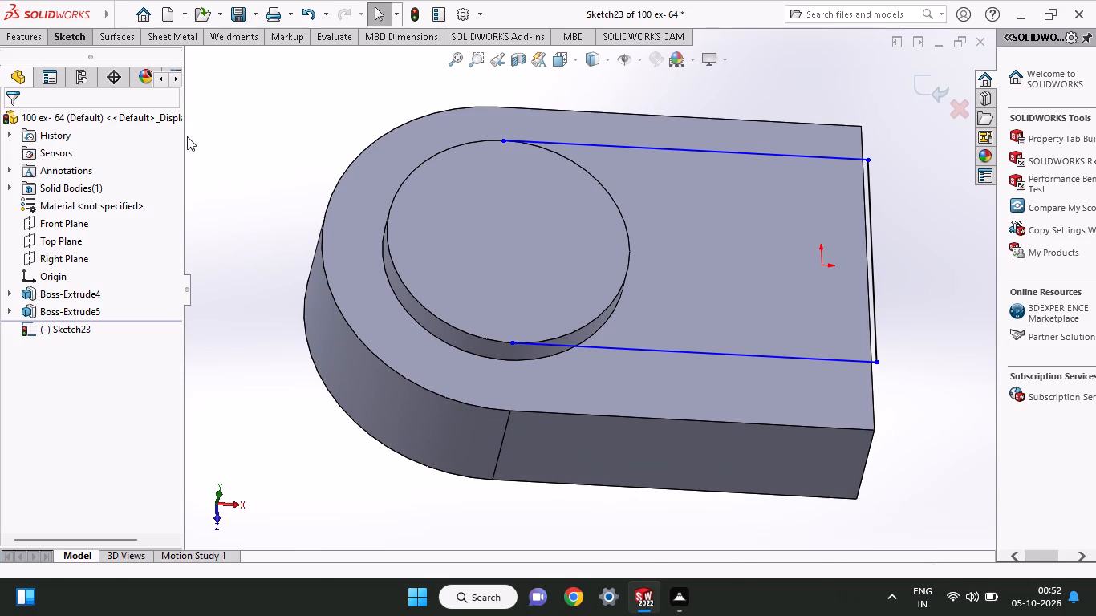
{"action": "left_click", "coordinate": [466, 233]}
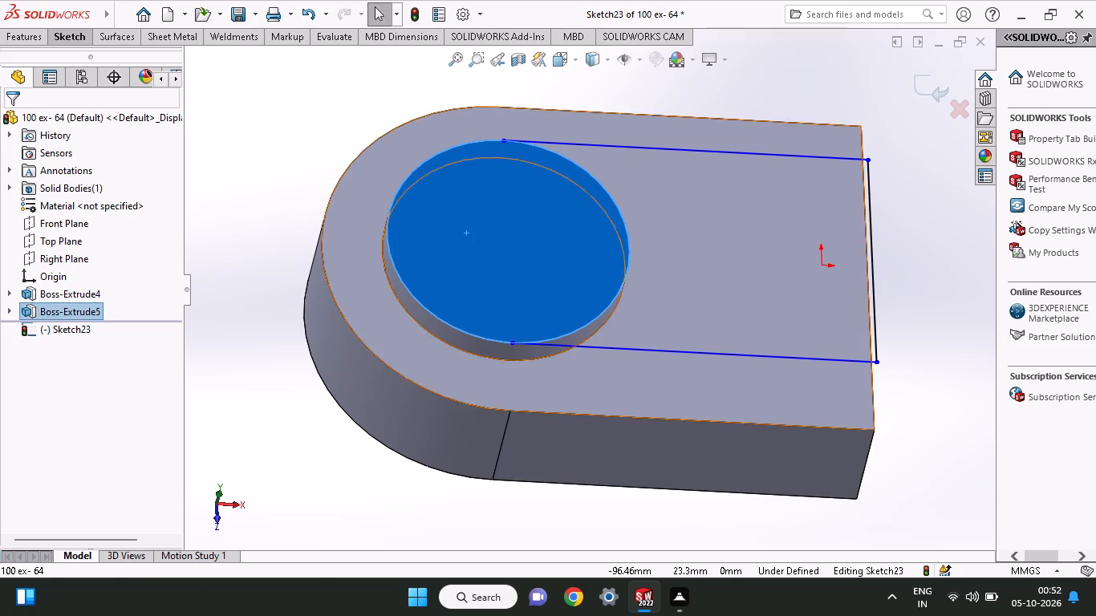
{"action": "left_click", "coordinate": [79, 43]}
{"action": "left_click", "coordinate": [103, 103]}
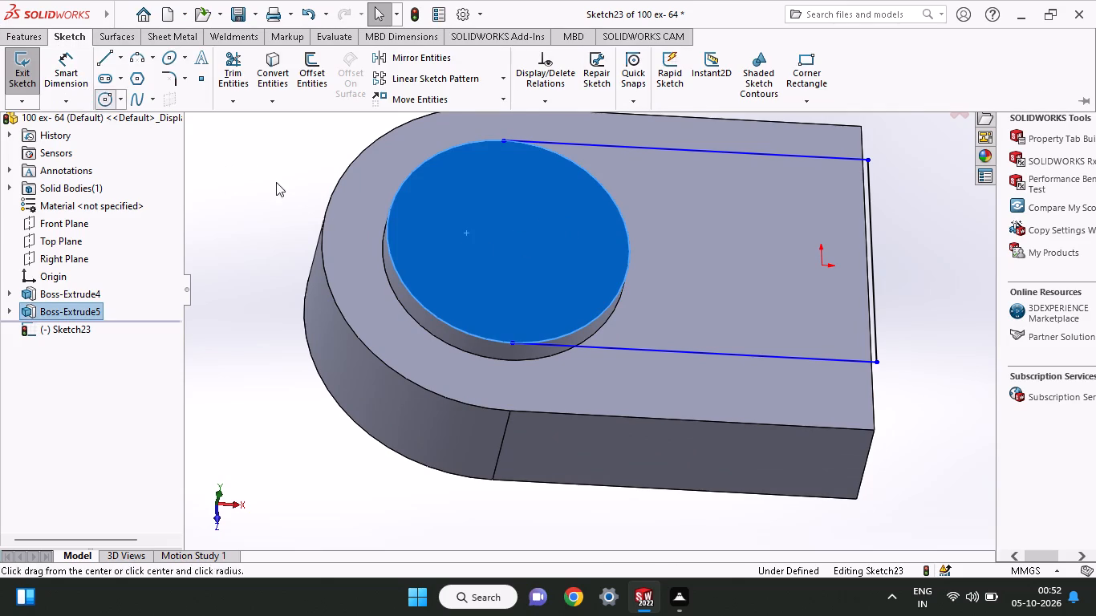
{"action": "left_click", "coordinate": [509, 239]}
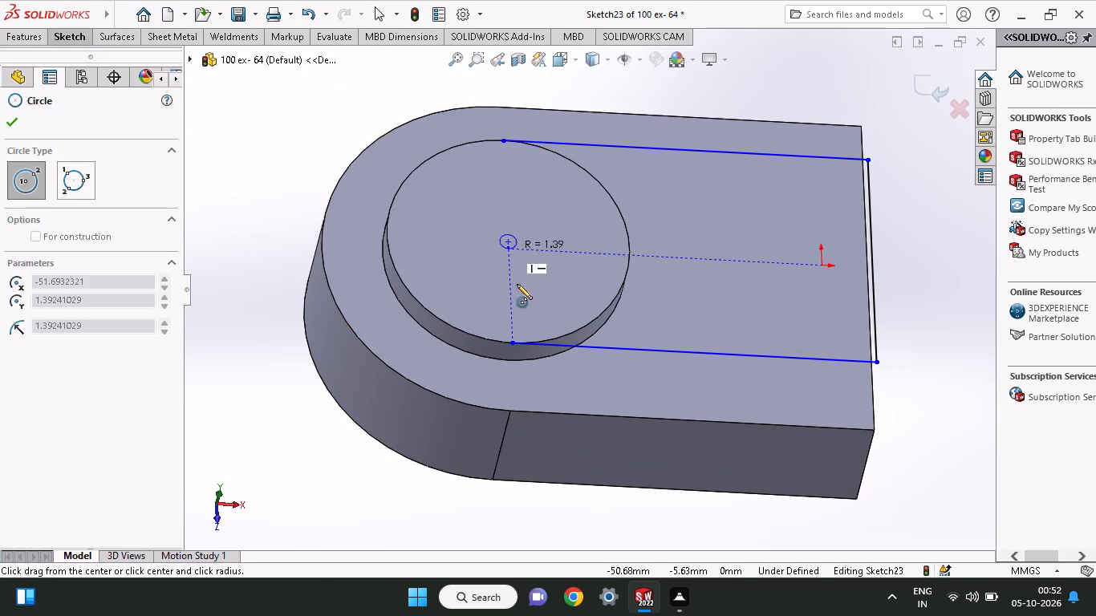
{"action": "left_click", "coordinate": [516, 346]}
{"action": "middle_click_drag", "start_coordinate": [531, 275], "coordinate": [526, 340]}
Power-trim the inner half of the circle between the two horizontal lines, leaving a closed round-ended profile.
{"action": "left_click", "coordinate": [56, 34]}
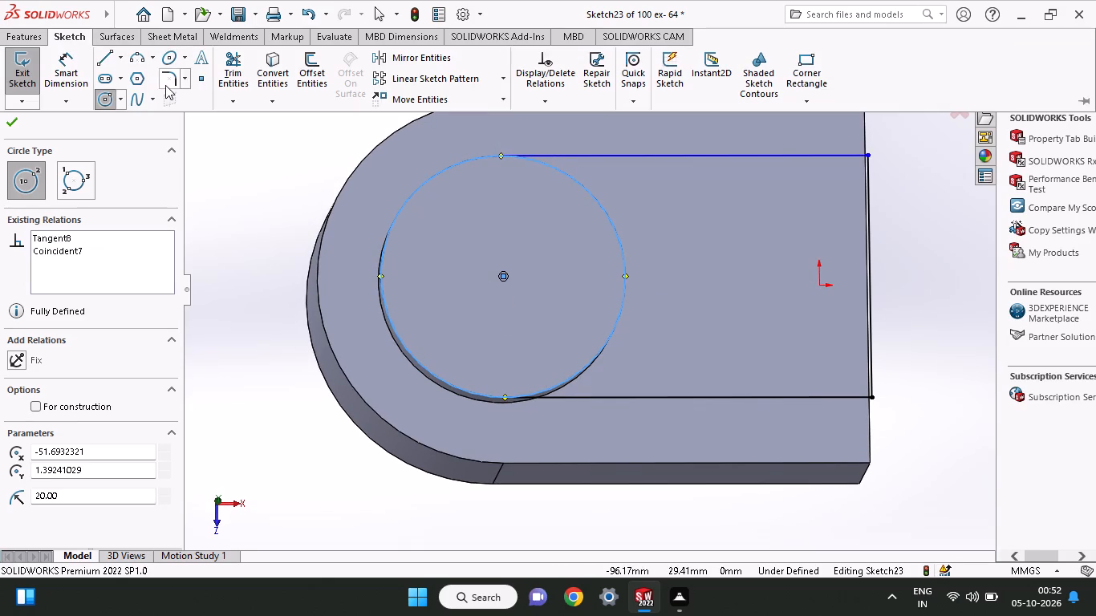
{"action": "left_click", "coordinate": [230, 70]}
{"action": "left_click_drag", "start_coordinate": [513, 214], "coordinate": [671, 311]}
Extrude the round-ended profile as a blind 5 mm boss in the reversed direction, down to the base, with merge result on.
{"action": "left_click", "coordinate": [15, 41]}
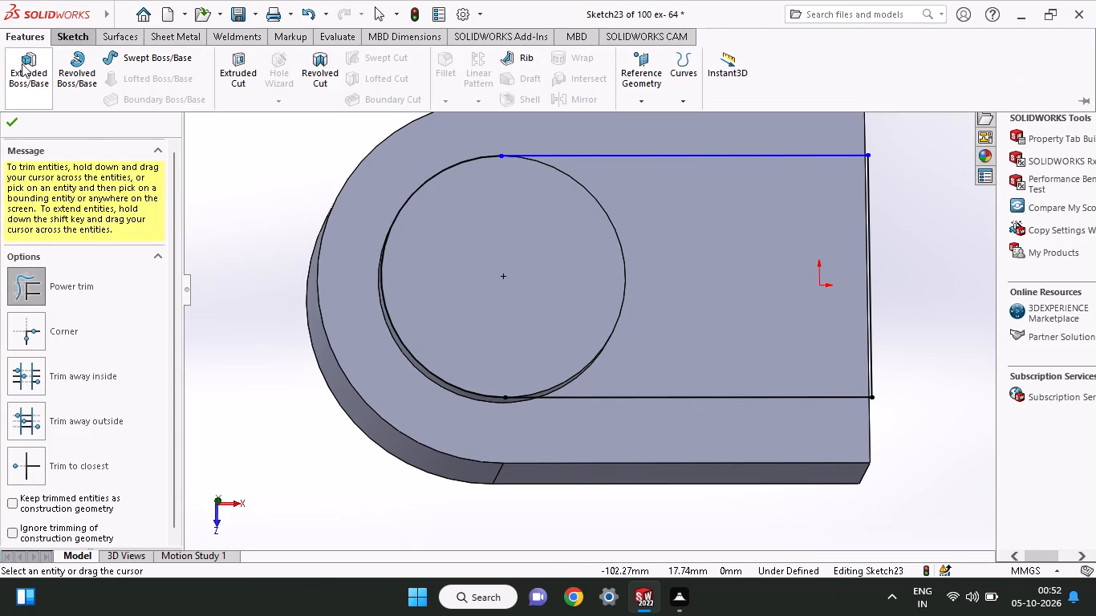
{"action": "left_click", "coordinate": [23, 75]}
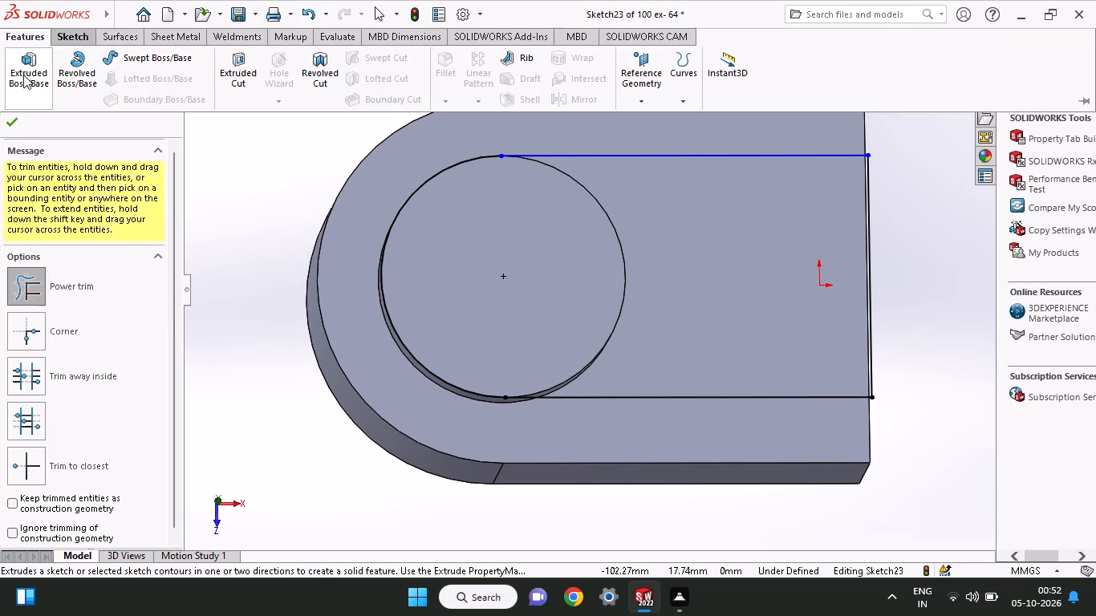
{"action": "left_click", "coordinate": [684, 316]}
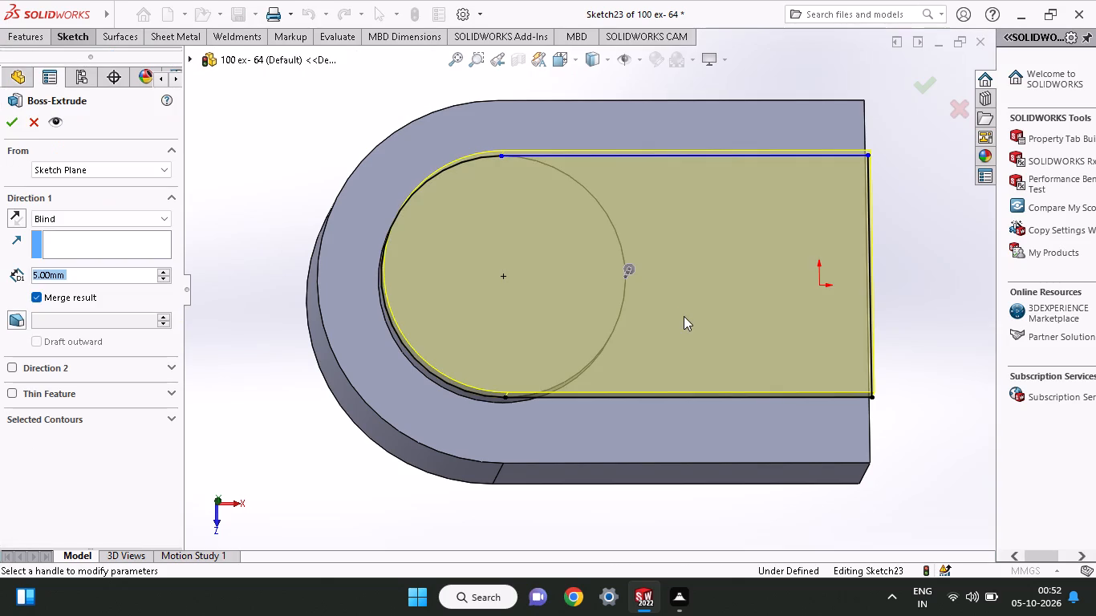
{"action": "middle_click_drag", "start_coordinate": [684, 331], "coordinate": [683, 215]}
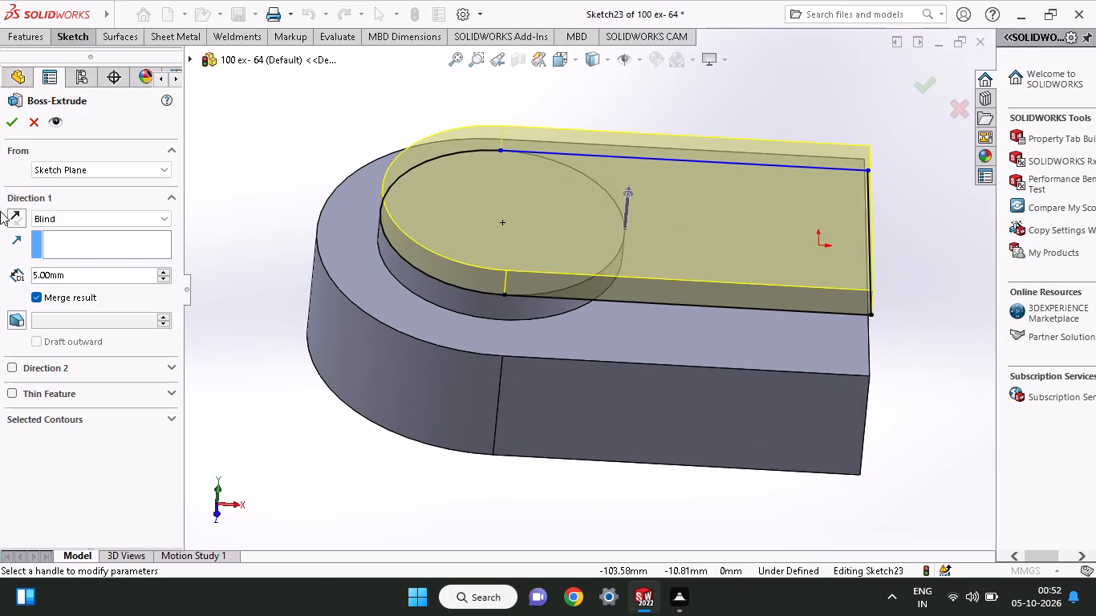
{"action": "left_click", "coordinate": [11, 213]}
{"action": "left_click", "coordinate": [13, 118]}
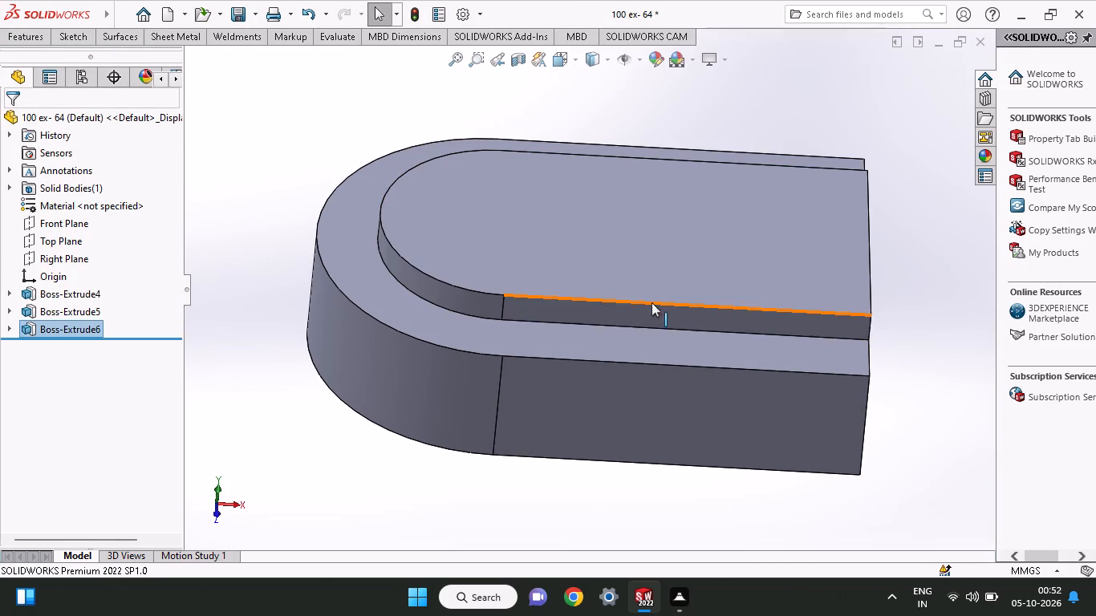
Sketch a 20 mm radius circle on the raised pad's top face, centred on the rounded end's arc centre.
{"action": "middle_click_drag", "start_coordinate": [652, 302], "coordinate": [650, 408]}
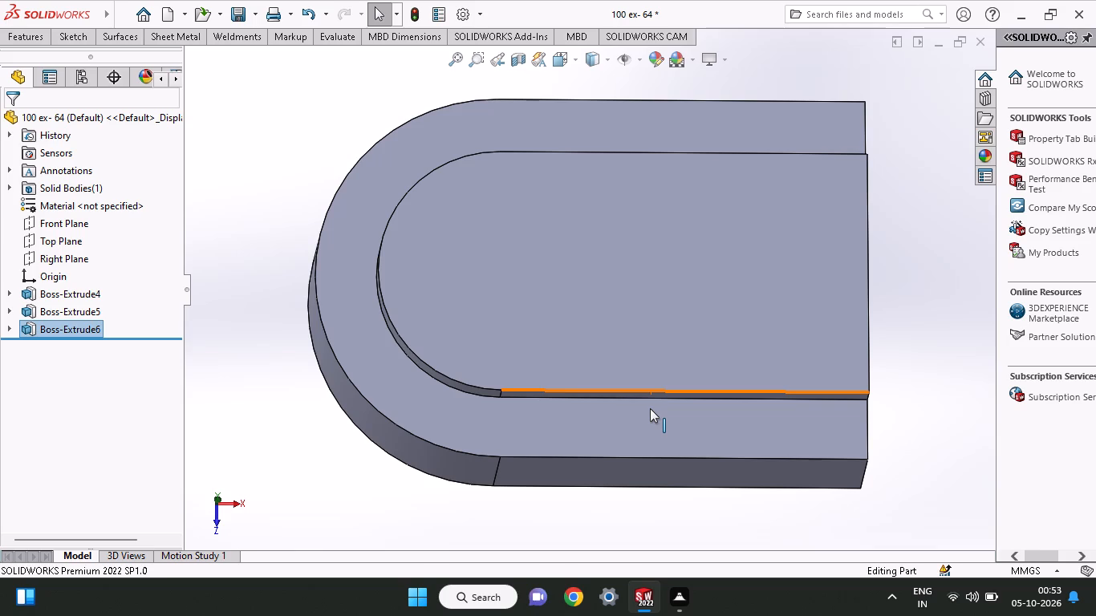
{"action": "middle_click_drag", "start_coordinate": [645, 405], "coordinate": [638, 297]}
{"action": "left_click", "coordinate": [635, 258]}
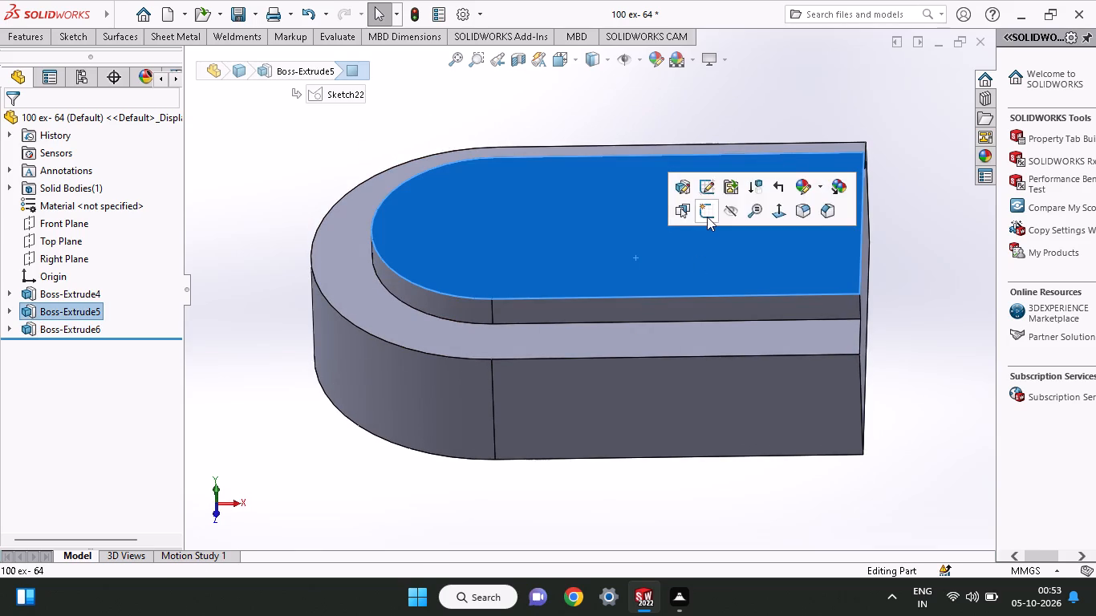
{"action": "left_click", "coordinate": [707, 217]}
{"action": "left_click", "coordinate": [71, 38]}
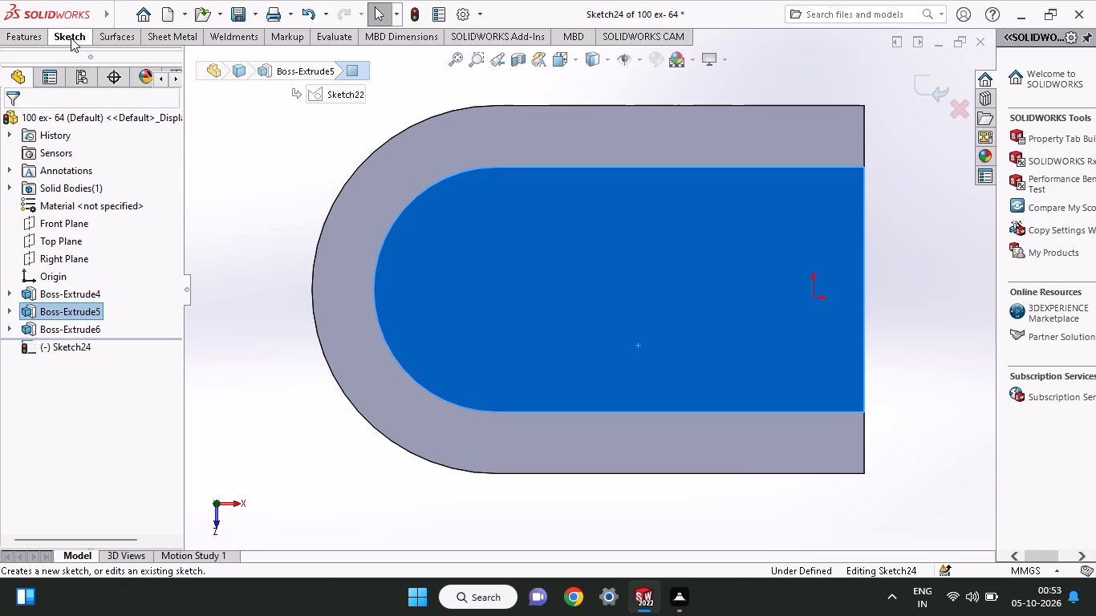
{"action": "left_click", "coordinate": [107, 107]}
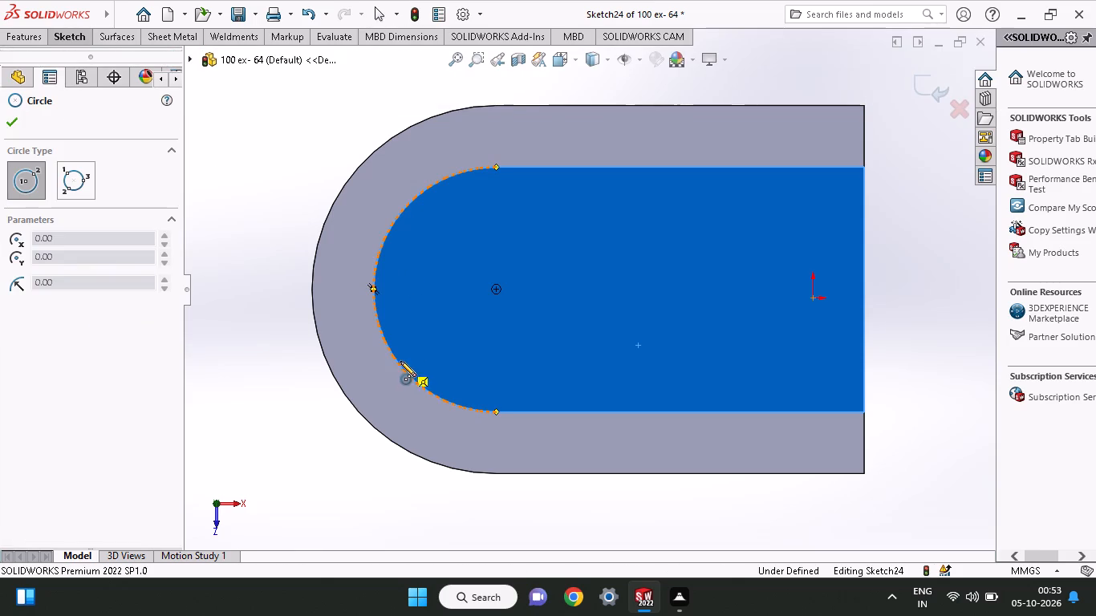
{"action": "left_click", "coordinate": [495, 288]}
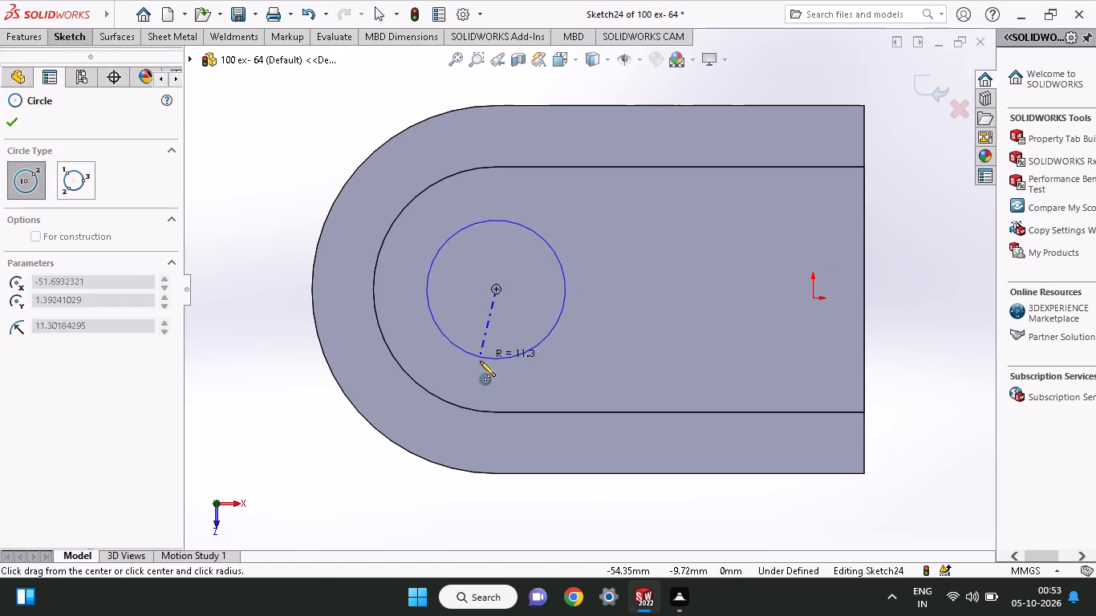
{"action": "left_click", "coordinate": [463, 407]}
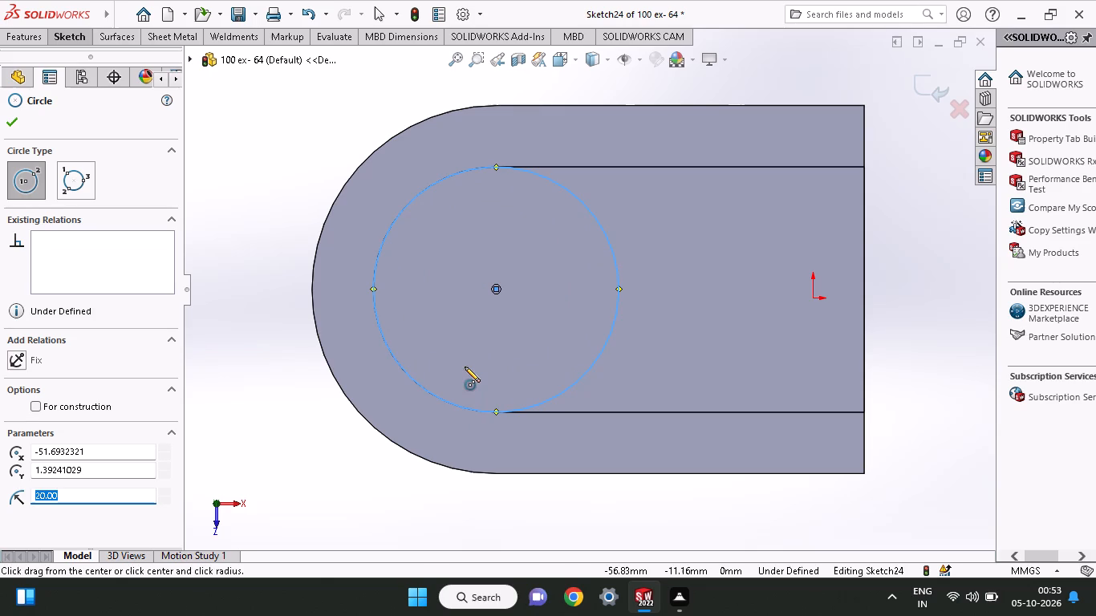
Extrude the circle upward from the raised pad as a blind 20 mm boss with merge result on.
{"action": "left_click", "coordinate": [31, 36]}
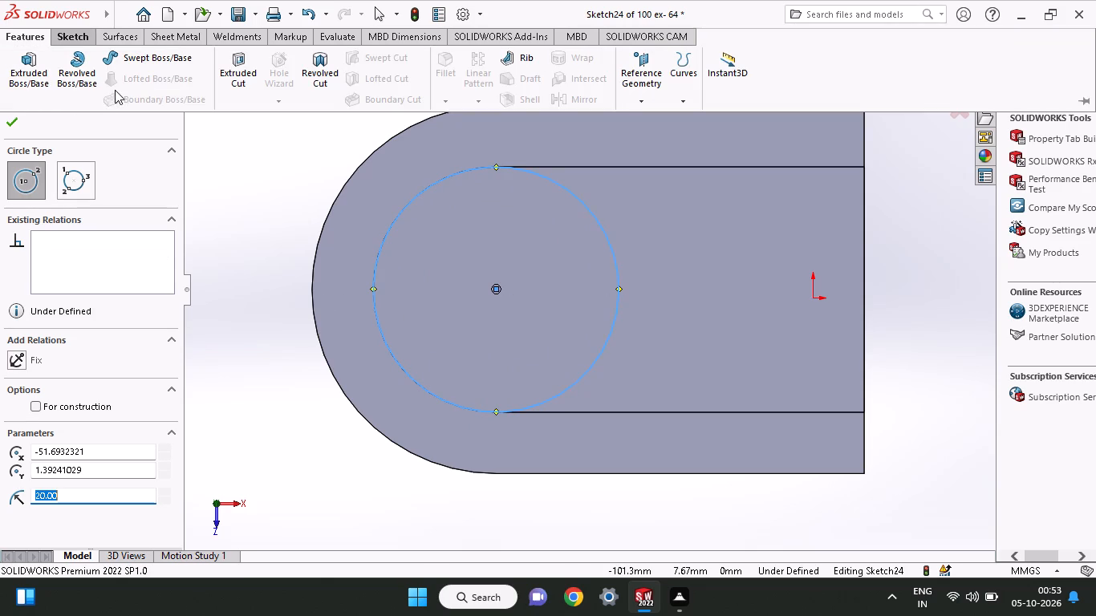
{"action": "left_click", "coordinate": [31, 92]}
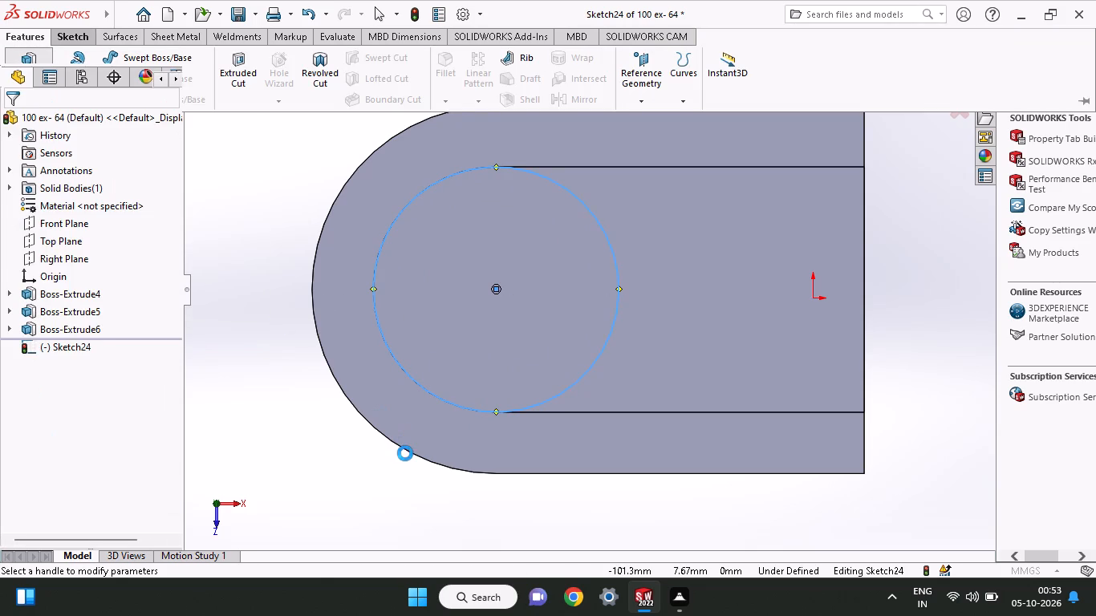
{"action": "middle_click_drag", "start_coordinate": [405, 453], "coordinate": [449, 322]}
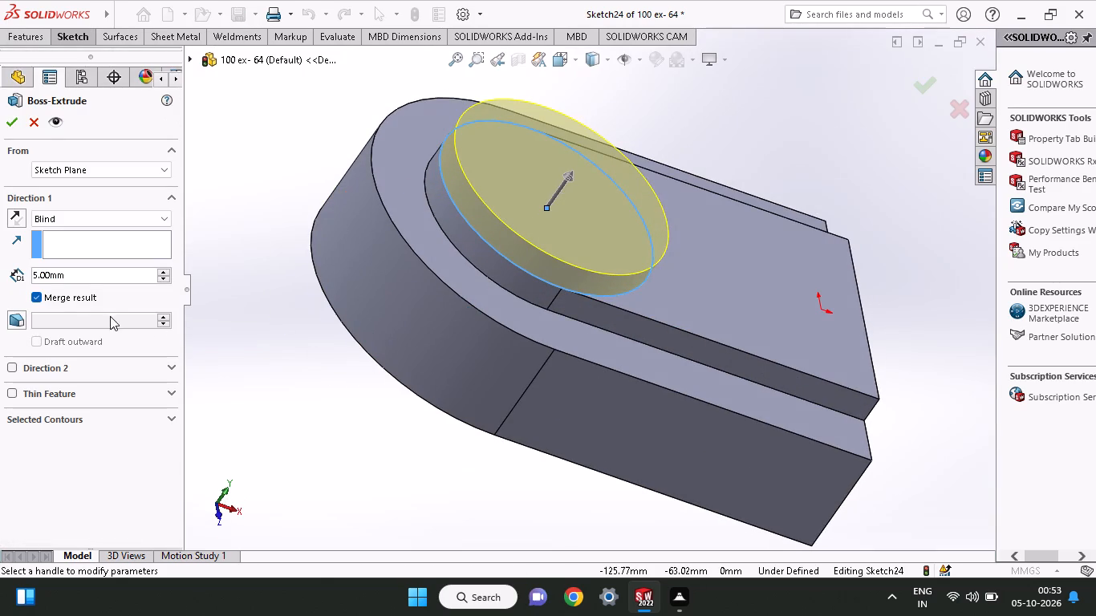
{"action": "left_click_drag", "start_coordinate": [87, 281], "coordinate": [43, 282]}
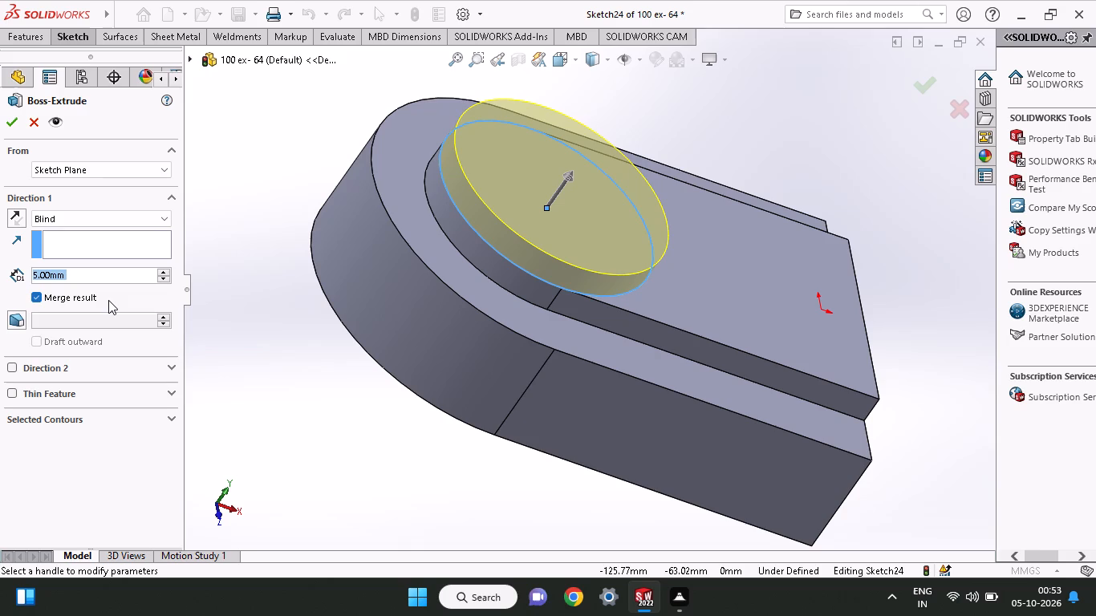
{"action": "type", "text": "20"}
{"action": "key", "text": "Return"}
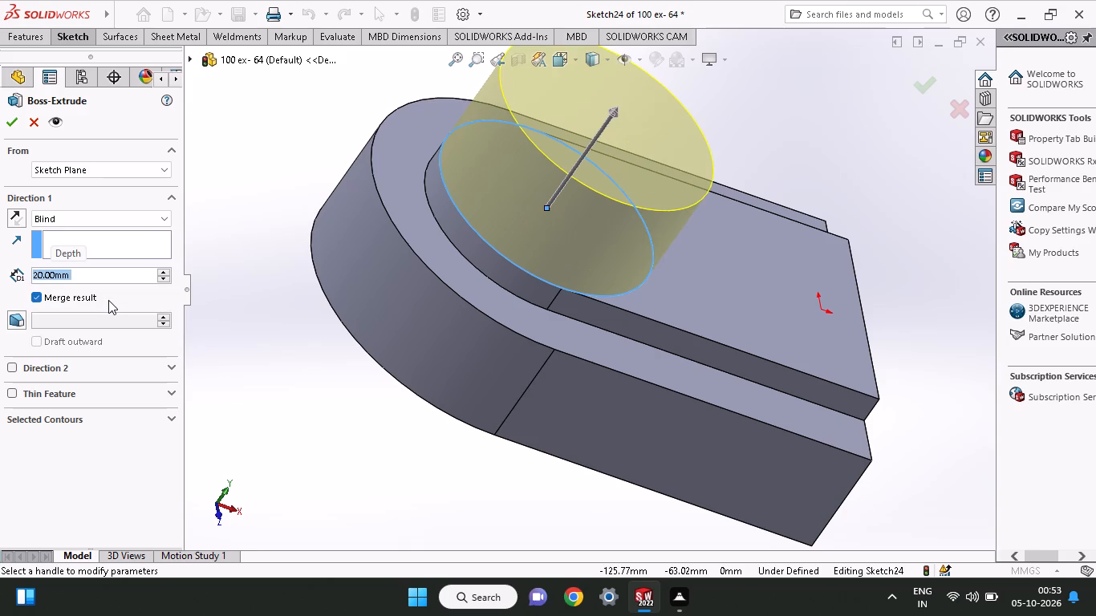
{"action": "left_click", "coordinate": [6, 122]}
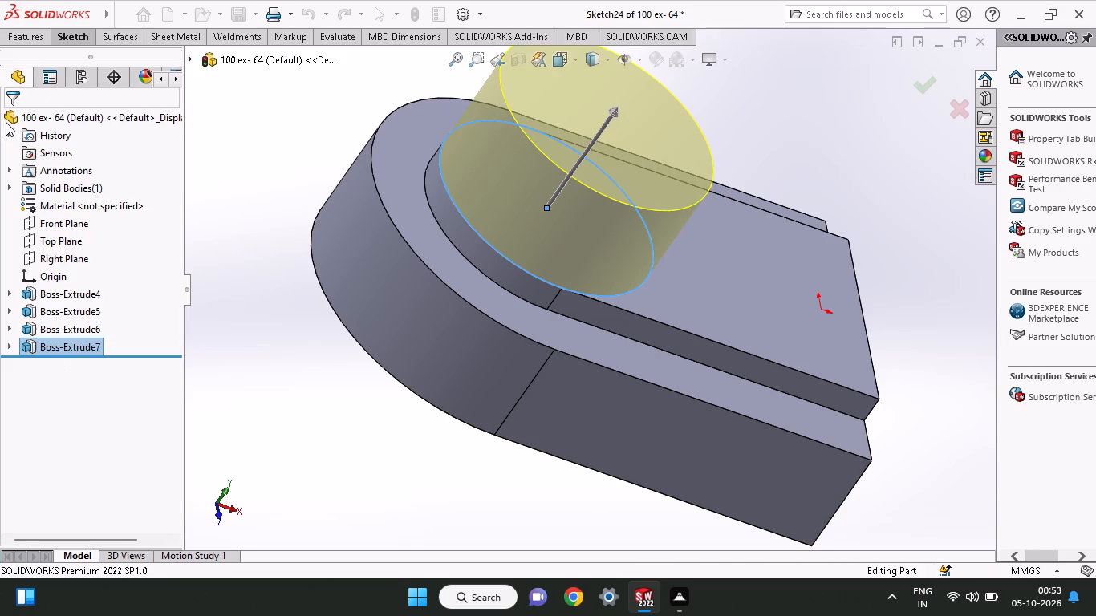
Sketch an open three-line outline on the raised pad's top face along its straight edges: 60 mm, 40 mm across the flat end, 60 mm.
{"action": "middle_click_drag", "start_coordinate": [821, 312], "coordinate": [820, 318]}
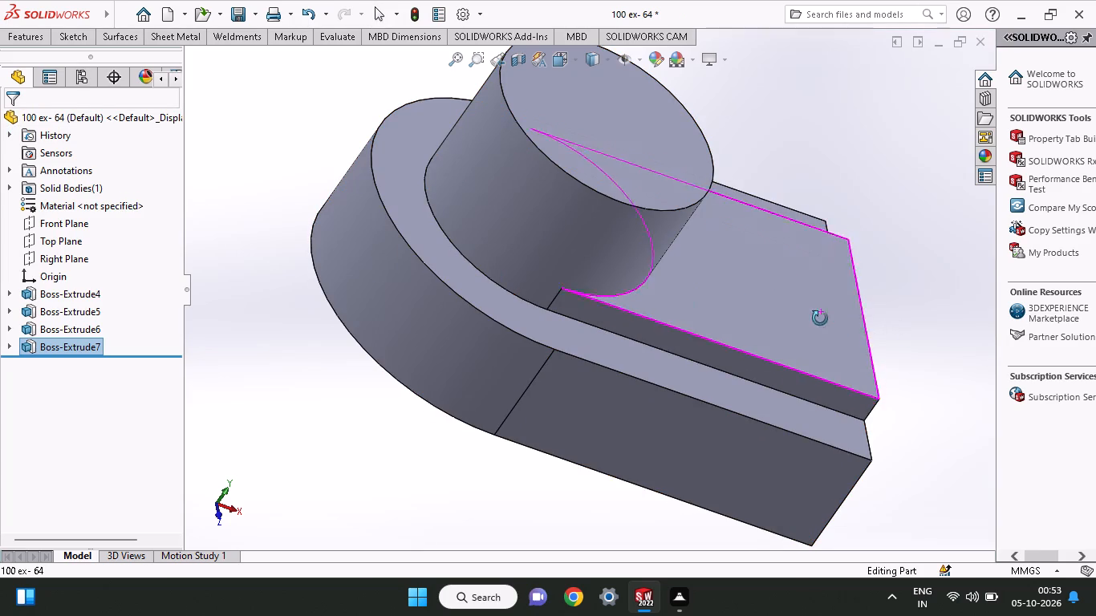
{"action": "middle_click_drag", "start_coordinate": [820, 318], "coordinate": [757, 416]}
{"action": "left_click", "coordinate": [747, 292]}
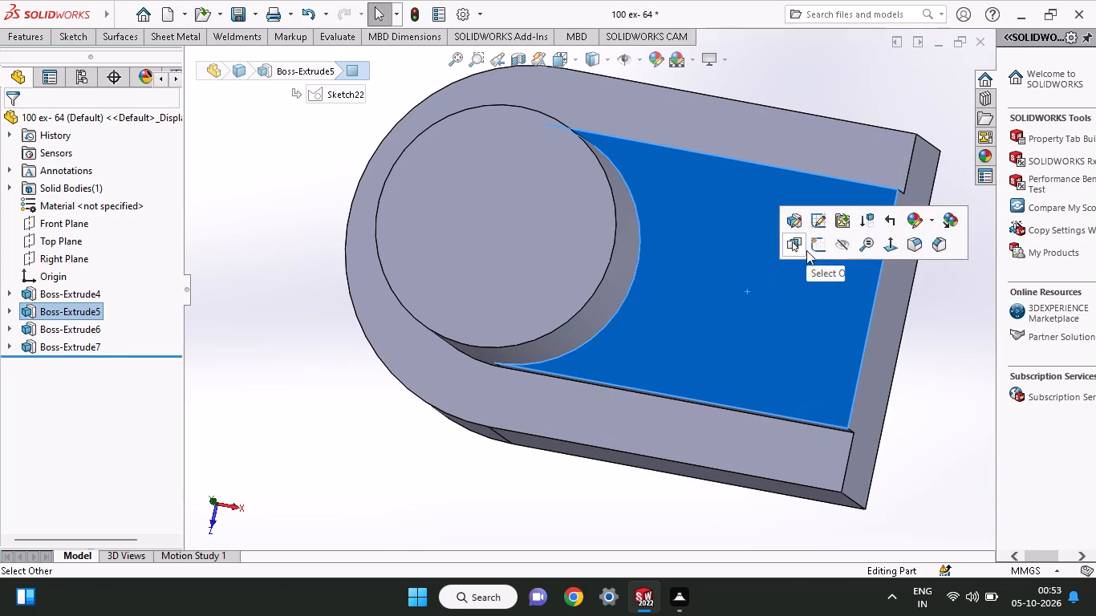
{"action": "left_click", "coordinate": [809, 248]}
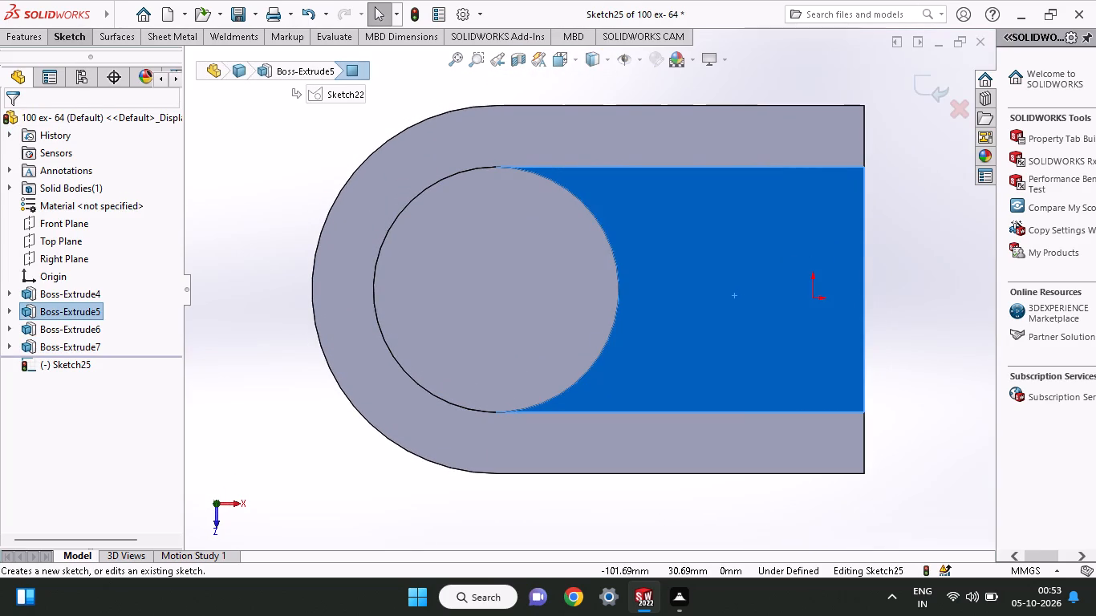
{"action": "left_click", "coordinate": [75, 31]}
{"action": "left_click", "coordinate": [101, 51]}
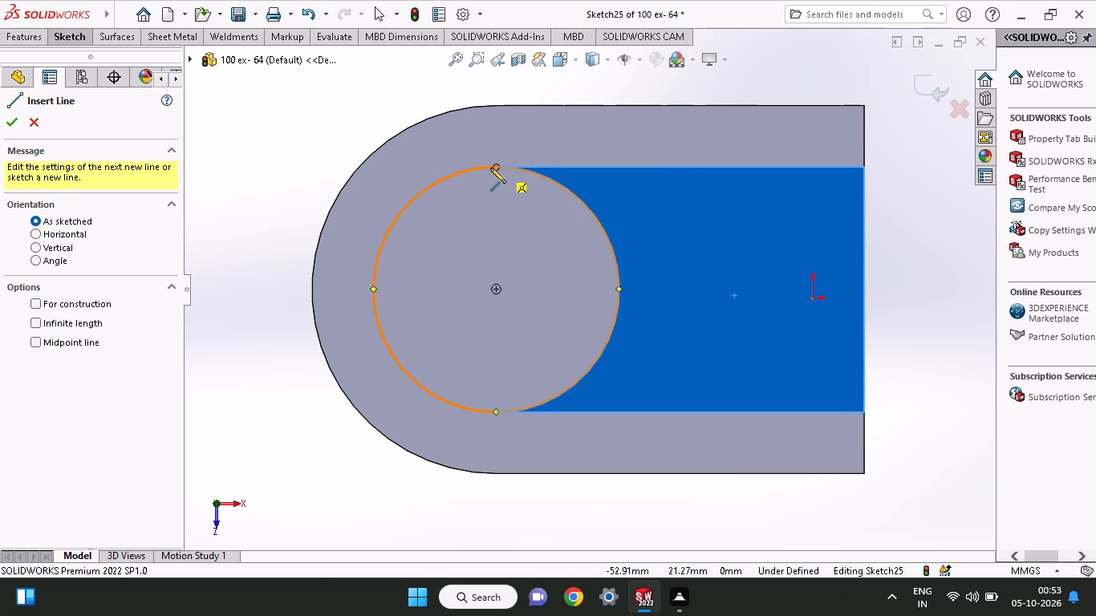
{"action": "left_click", "coordinate": [493, 168]}
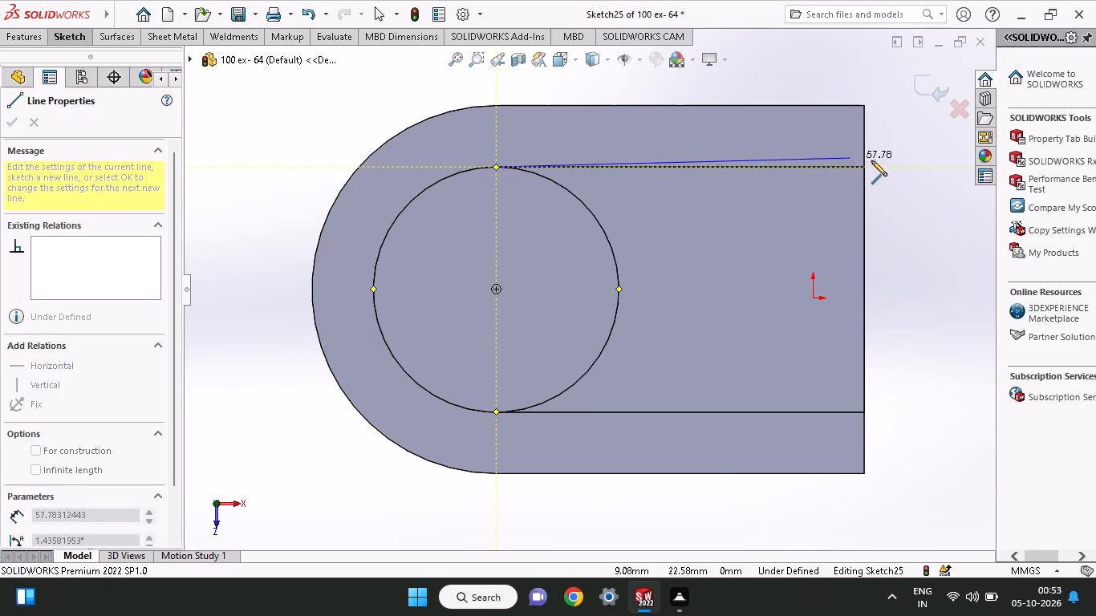
{"action": "left_click", "coordinate": [866, 168]}
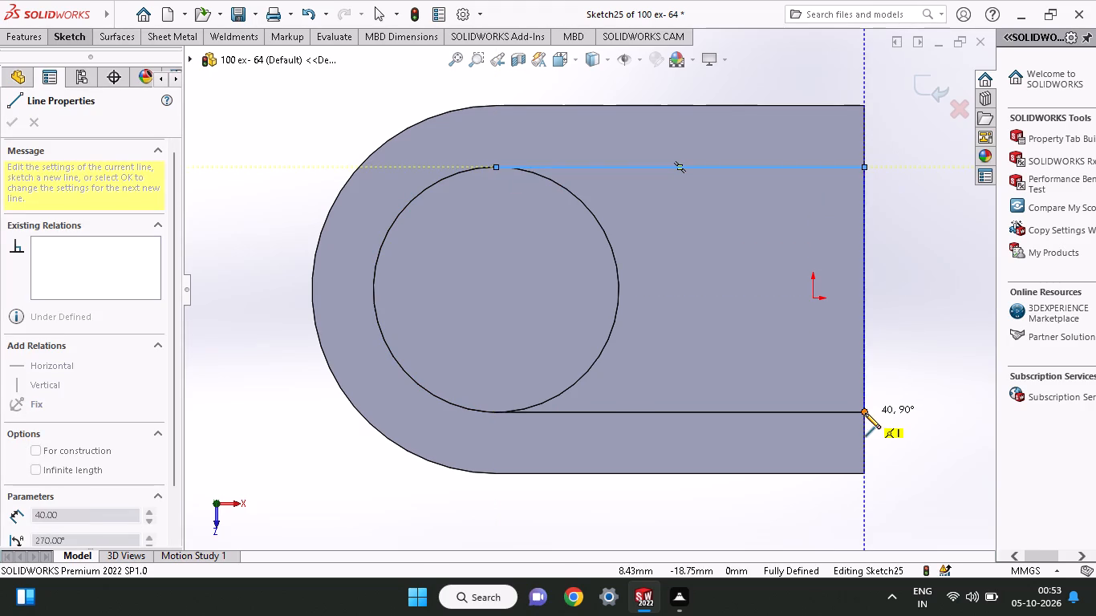
{"action": "left_click", "coordinate": [865, 413]}
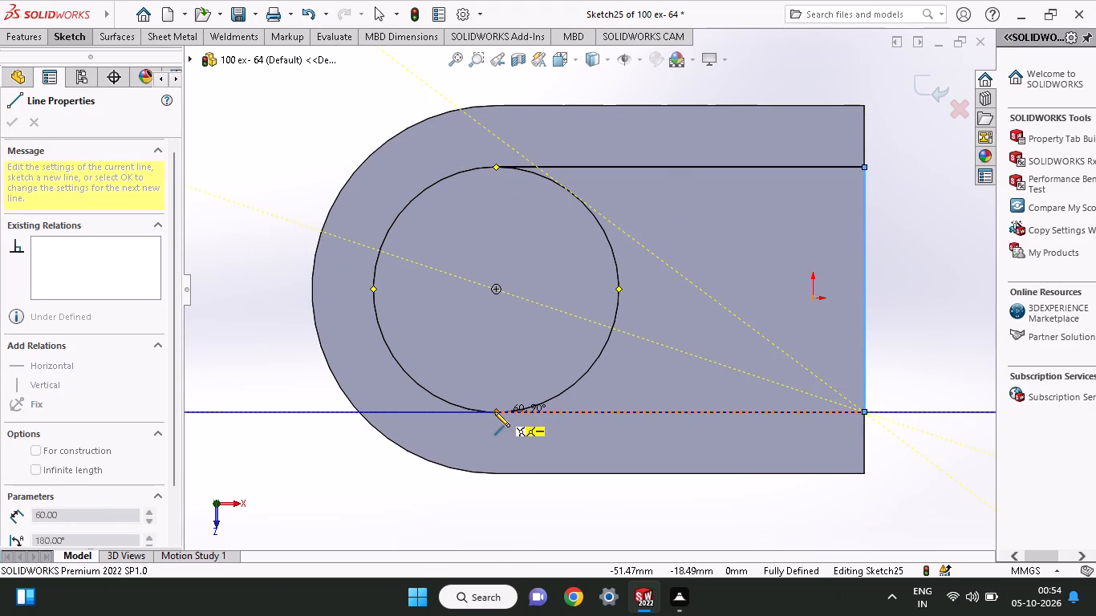
{"action": "left_click", "coordinate": [494, 411]}
{"action": "right_click", "coordinate": [512, 330]}
{"action": "left_click", "coordinate": [530, 338]}
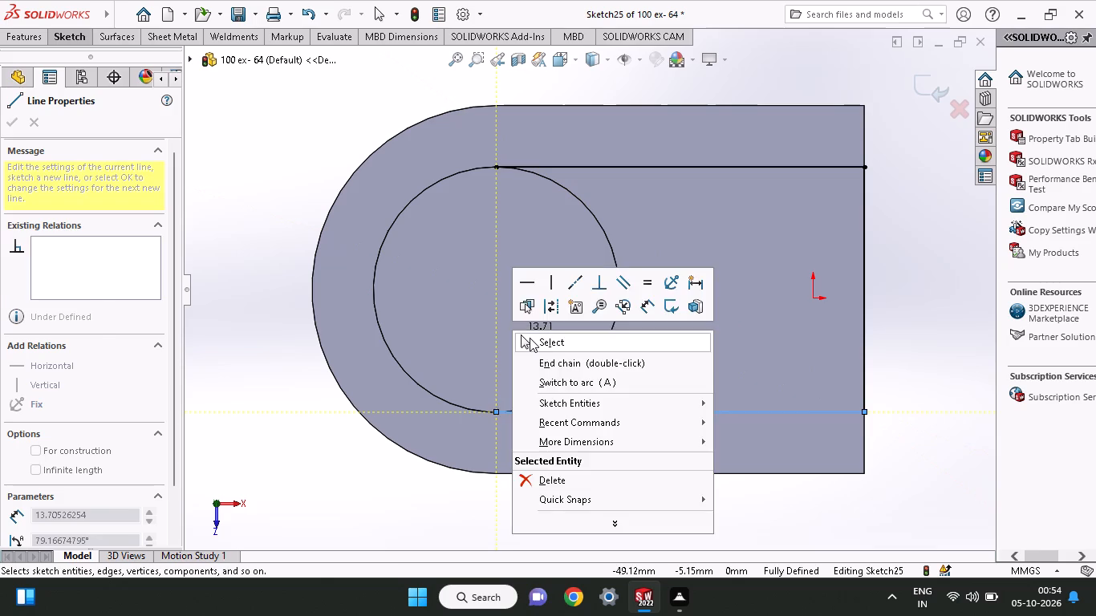
Add a 20 mm radius circle centred on the cylinder's axis, passing through the open ends of the two 60 mm lines.
{"action": "middle_click_drag", "start_coordinate": [448, 284], "coordinate": [464, 172]}
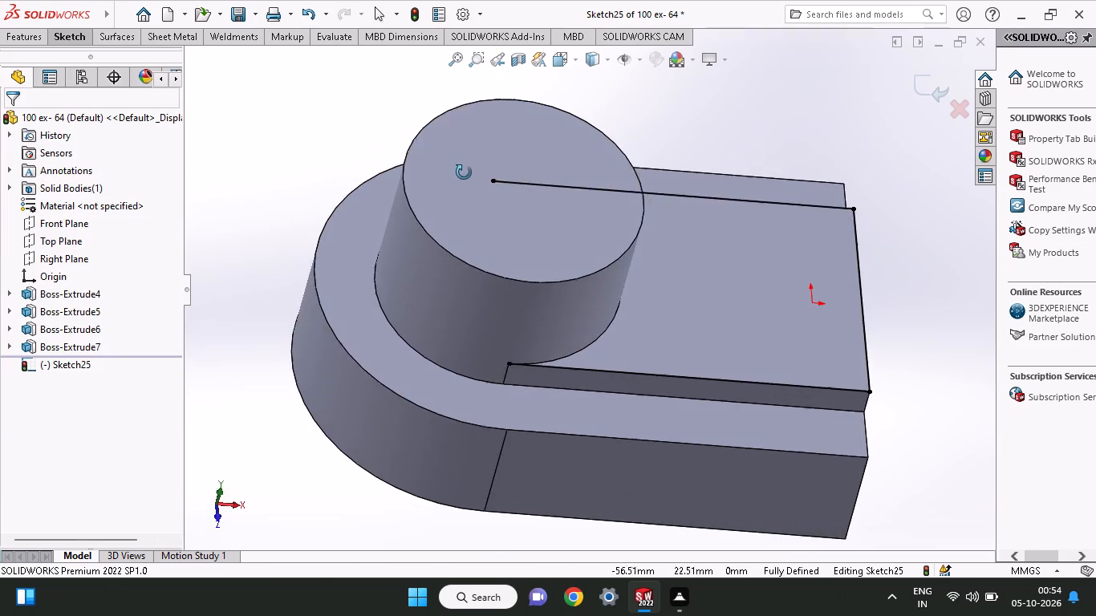
{"action": "middle_click_drag", "start_coordinate": [464, 172], "coordinate": [425, 274]}
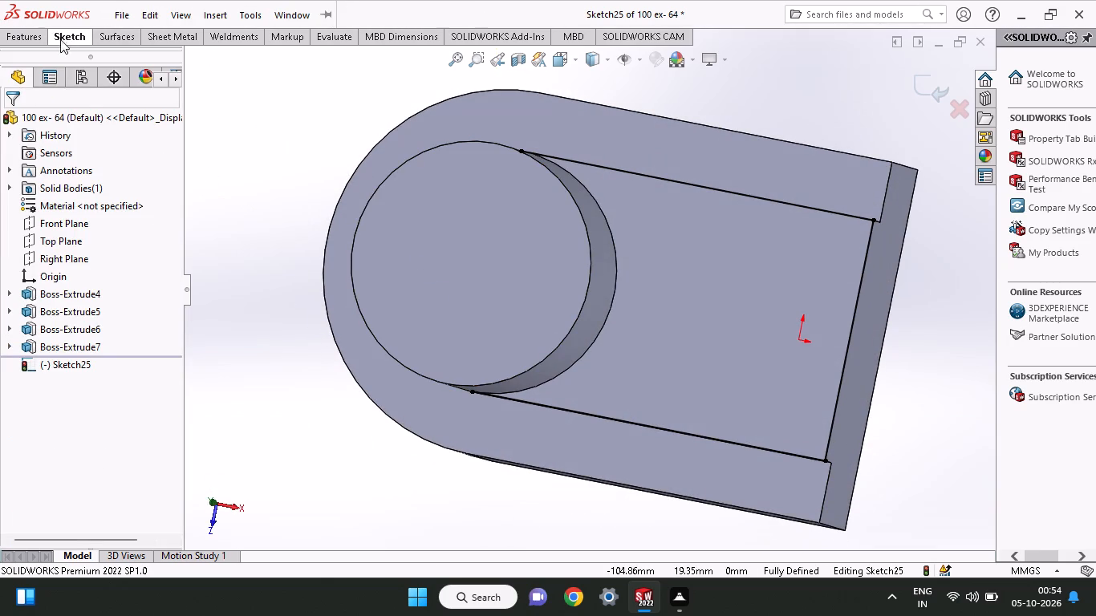
{"action": "left_click", "coordinate": [66, 34]}
{"action": "left_click", "coordinate": [102, 103]}
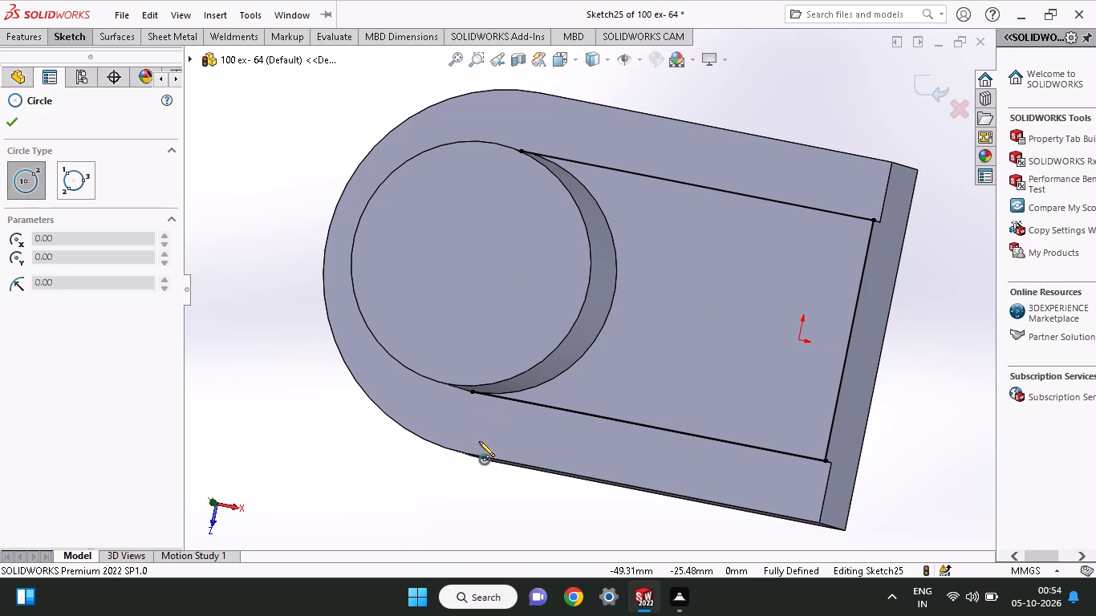
{"action": "middle_click_drag", "start_coordinate": [470, 385], "coordinate": [508, 426]}
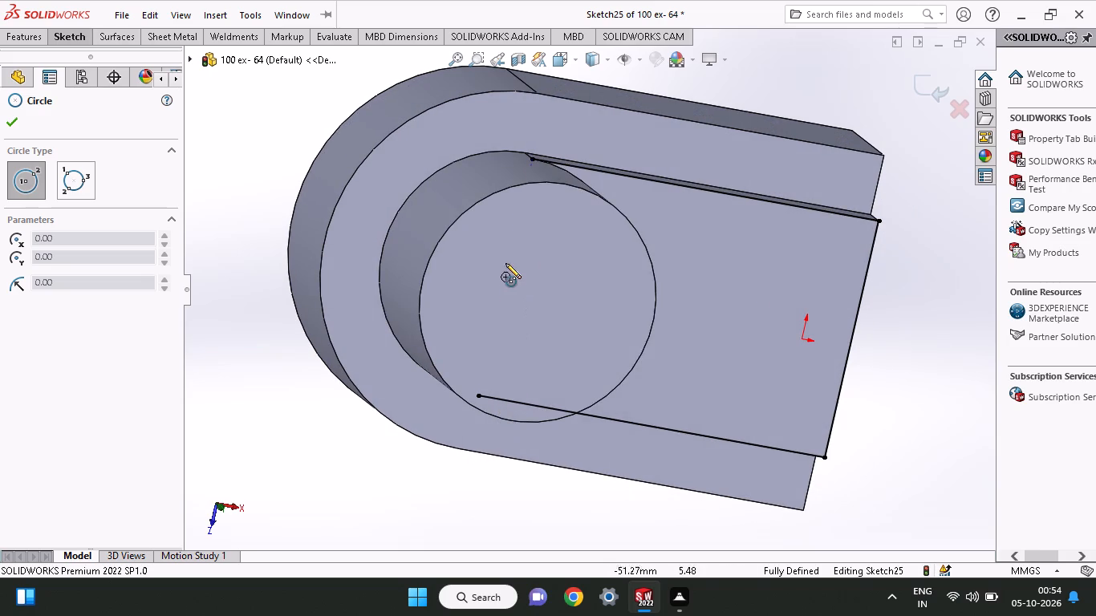
{"action": "left_click", "coordinate": [506, 276]}
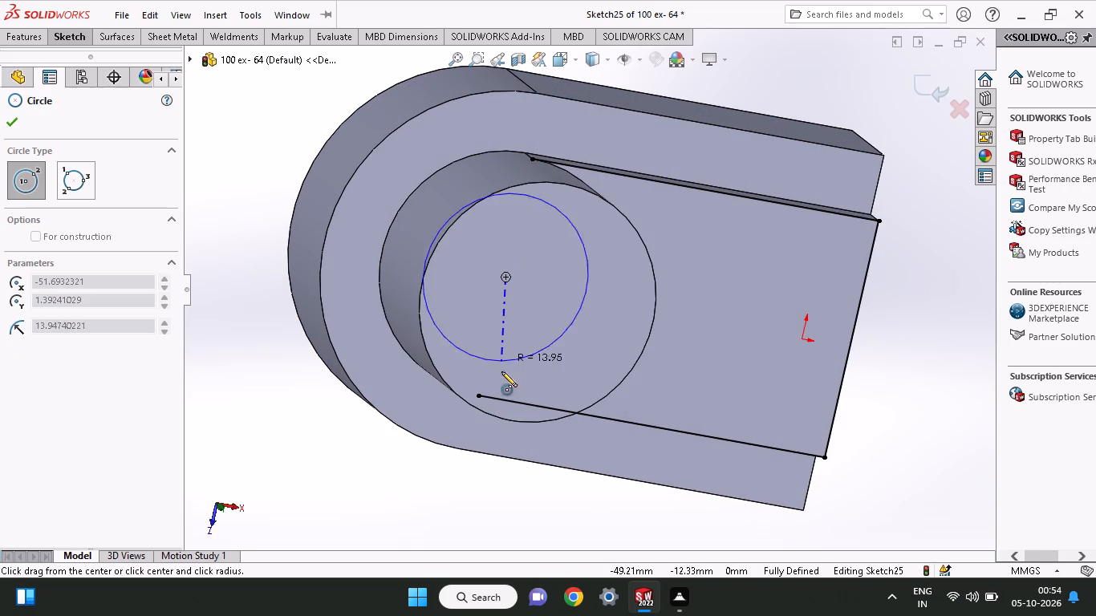
{"action": "left_click", "coordinate": [480, 398]}
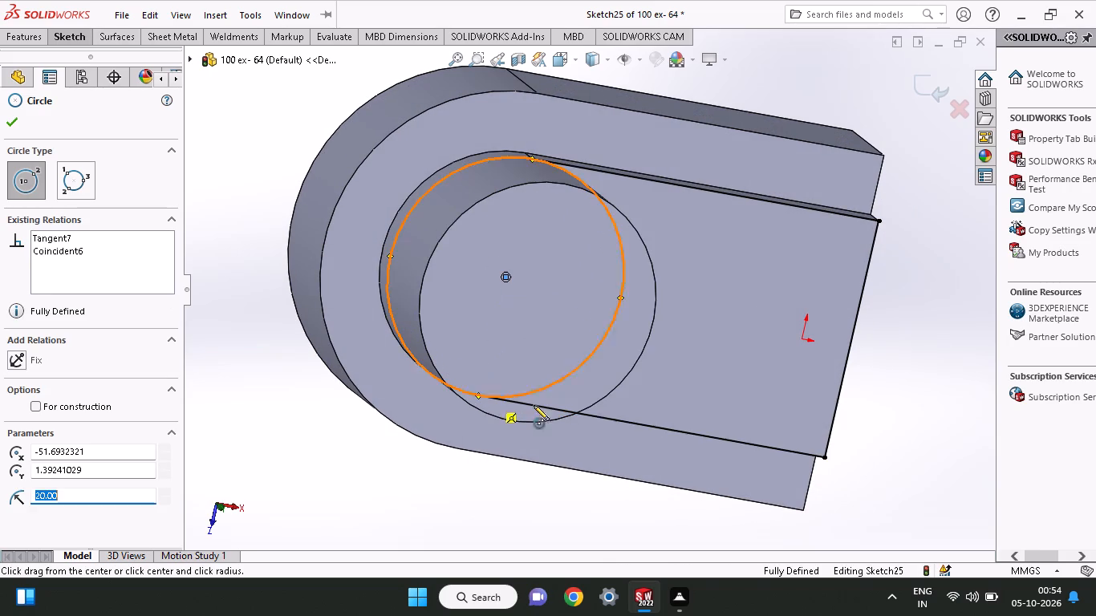
{"action": "middle_click_drag", "start_coordinate": [593, 406], "coordinate": [590, 300]}
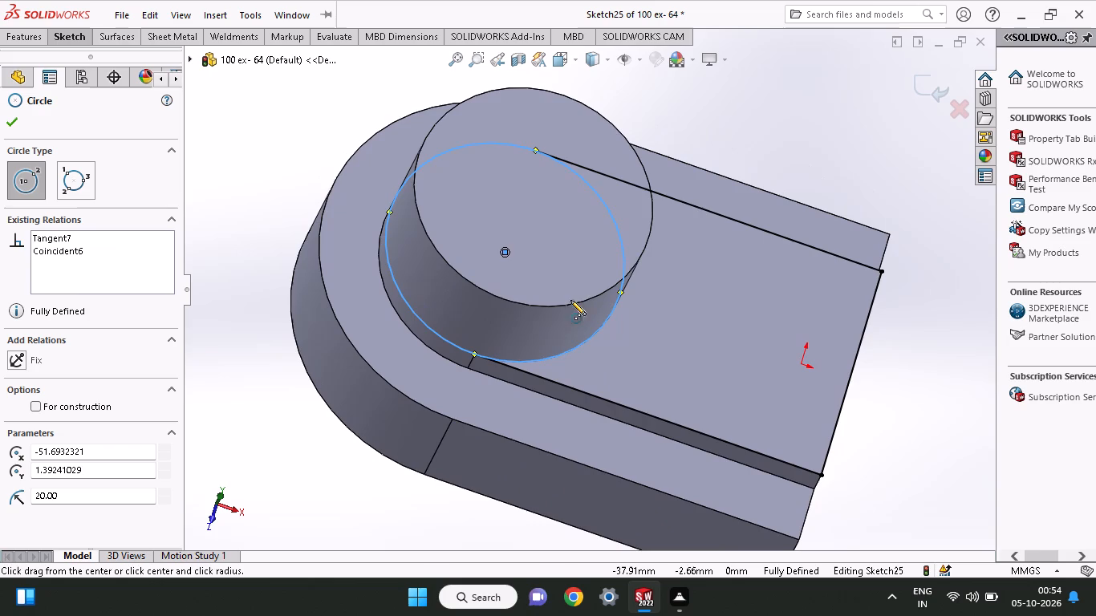
Extrude only the region between the circle and the three lines upward as a blind 20 mm boss with merge result on.
{"action": "left_click", "coordinate": [39, 41]}
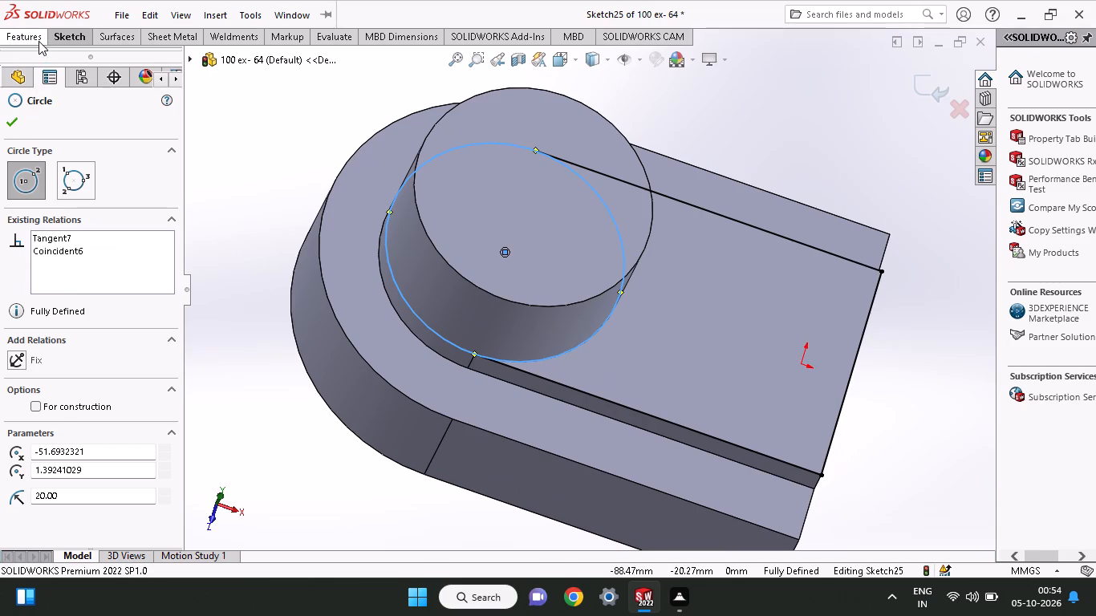
{"action": "left_click", "coordinate": [29, 81]}
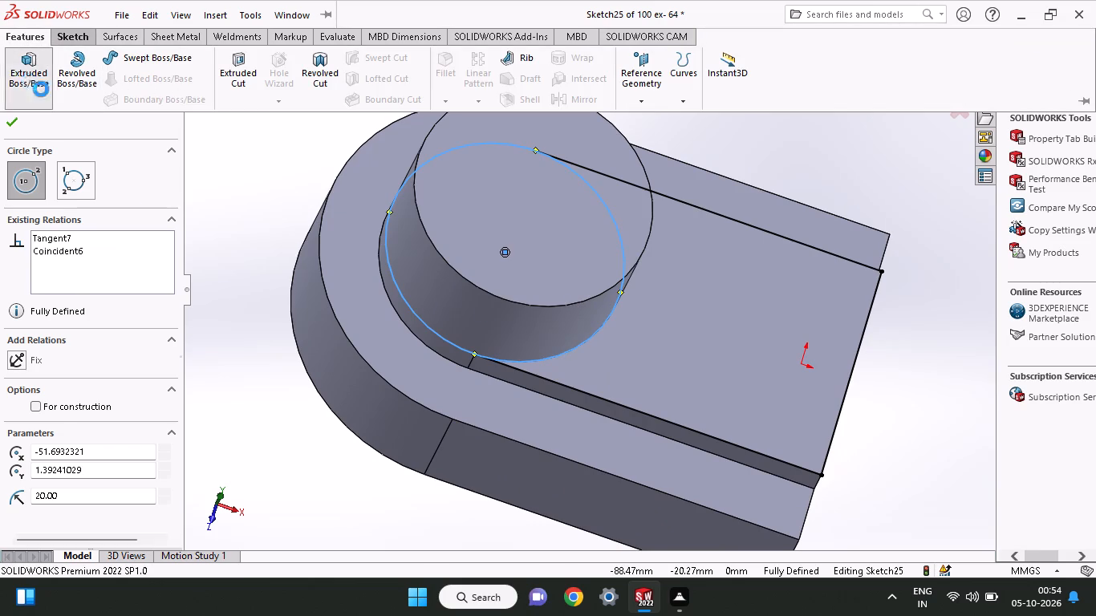
{"action": "left_click", "coordinate": [655, 360]}
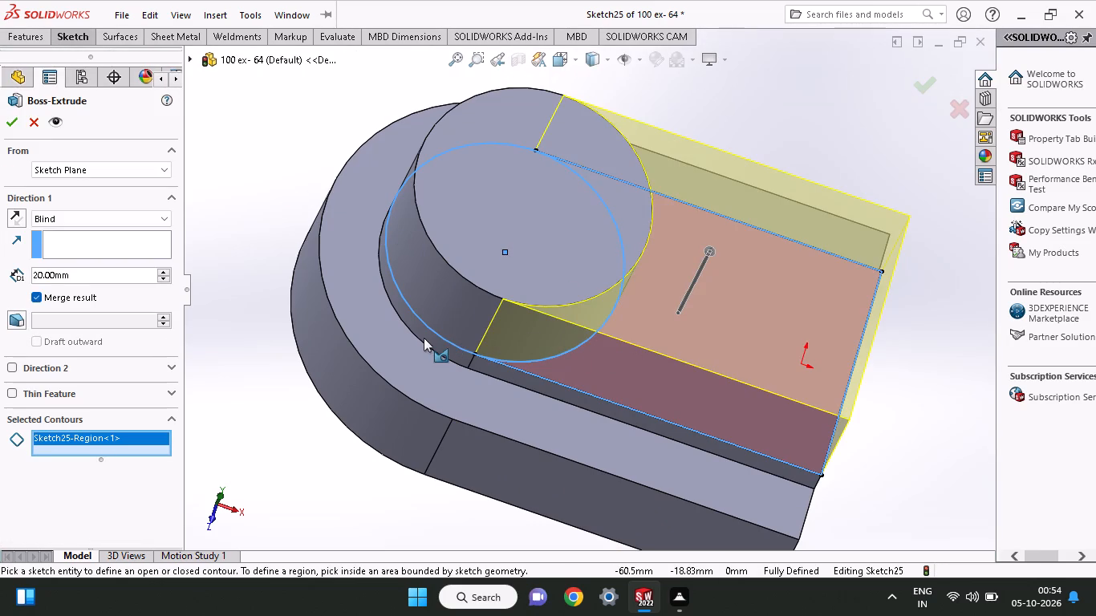
{"action": "left_click", "coordinate": [8, 115]}
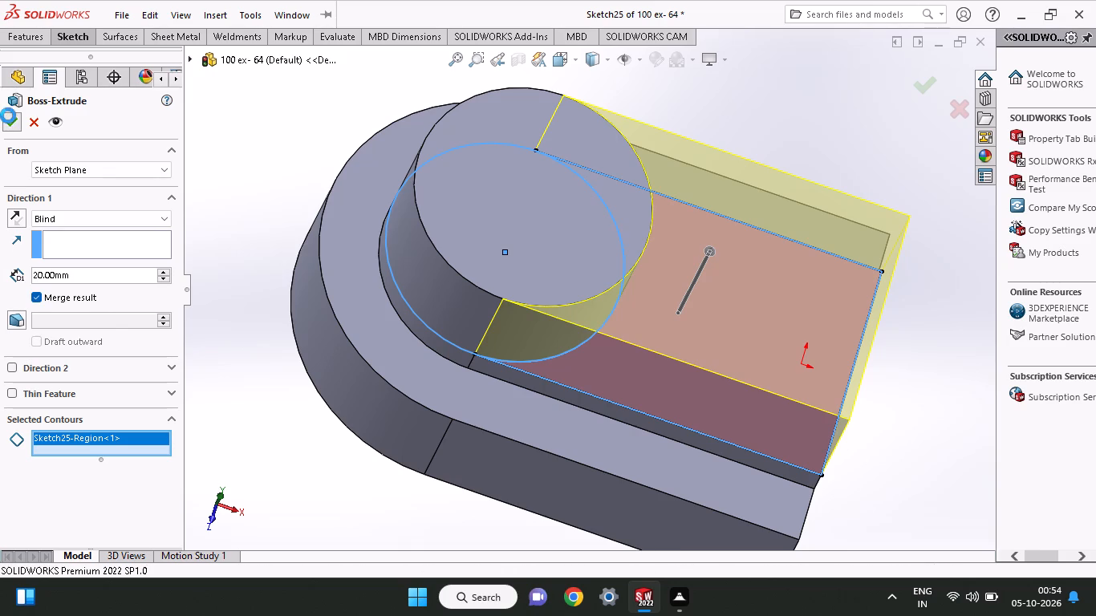
Sketch a corner rectangle about 41 by 10 mm on the base's top ledge, from the rear flat-end corner to the raised body's edge.
{"action": "middle_click_drag", "start_coordinate": [474, 350], "coordinate": [485, 328]}
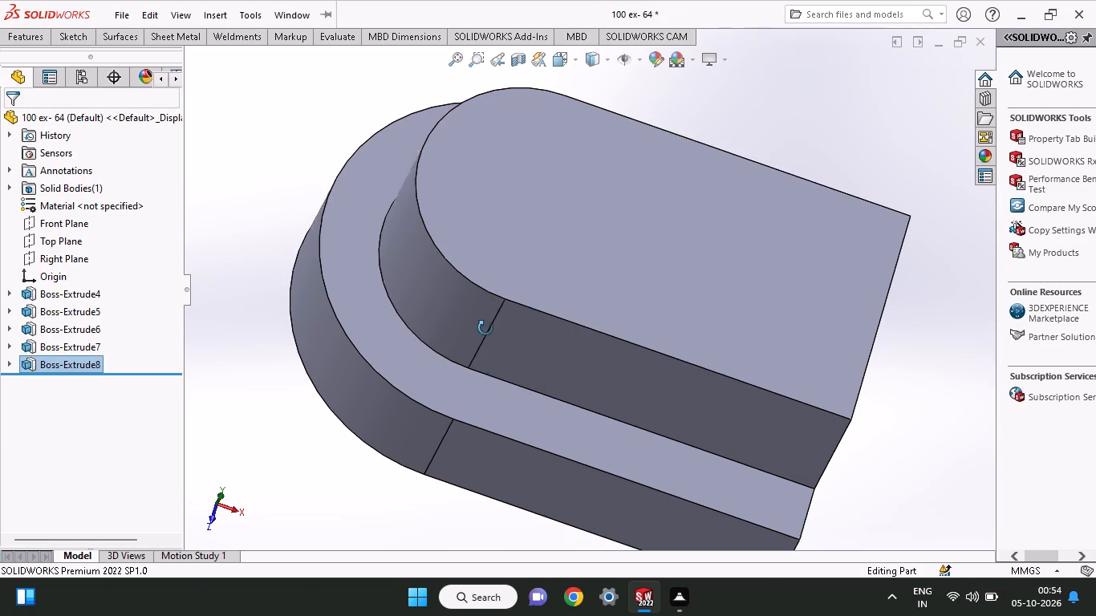
{"action": "middle_click_drag", "start_coordinate": [485, 328], "coordinate": [606, 452]}
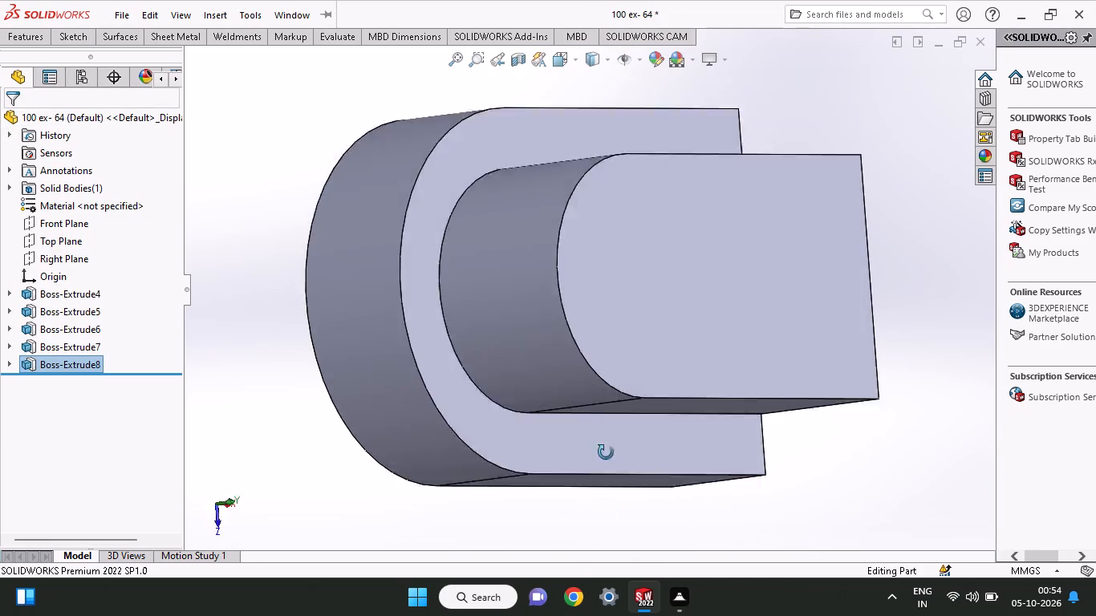
{"action": "middle_click_drag", "start_coordinate": [606, 452], "coordinate": [530, 475]}
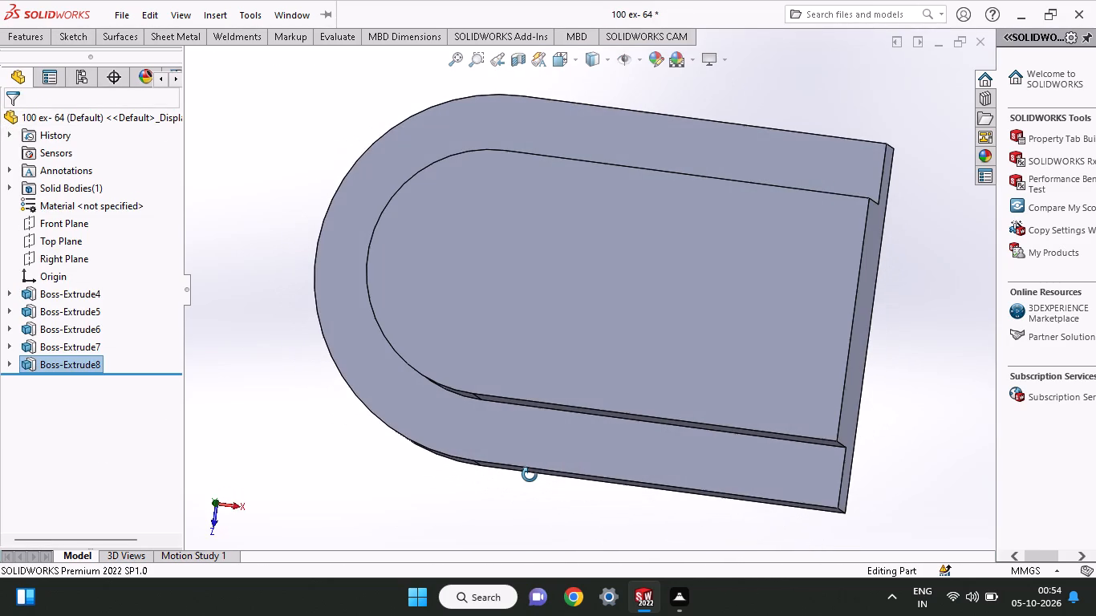
{"action": "middle_click_drag", "start_coordinate": [530, 475], "coordinate": [580, 490]}
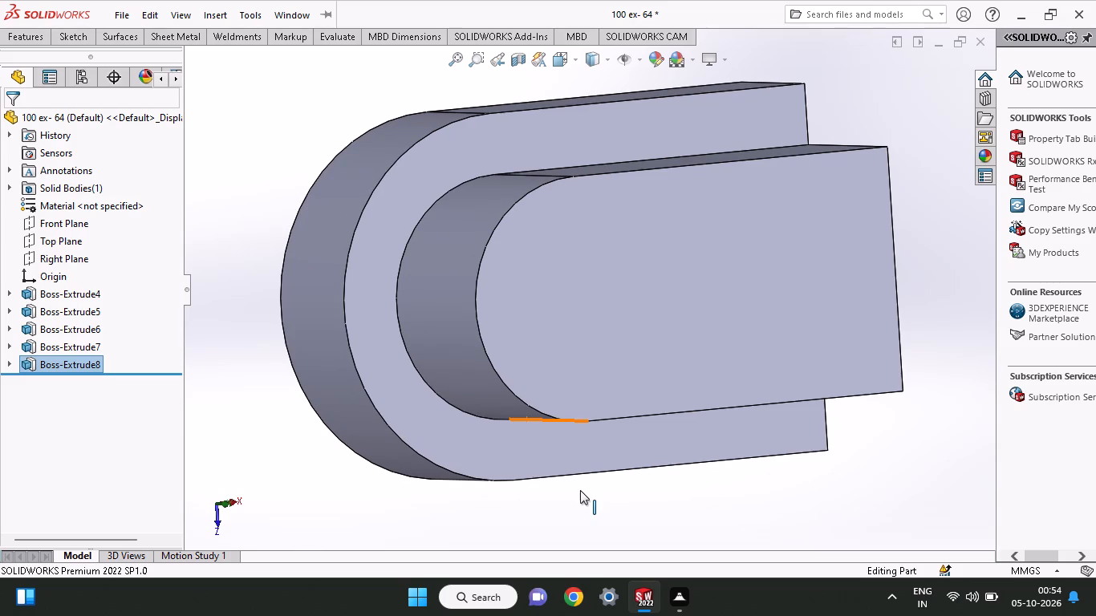
{"action": "middle_click_drag", "start_coordinate": [657, 396], "coordinate": [616, 416]}
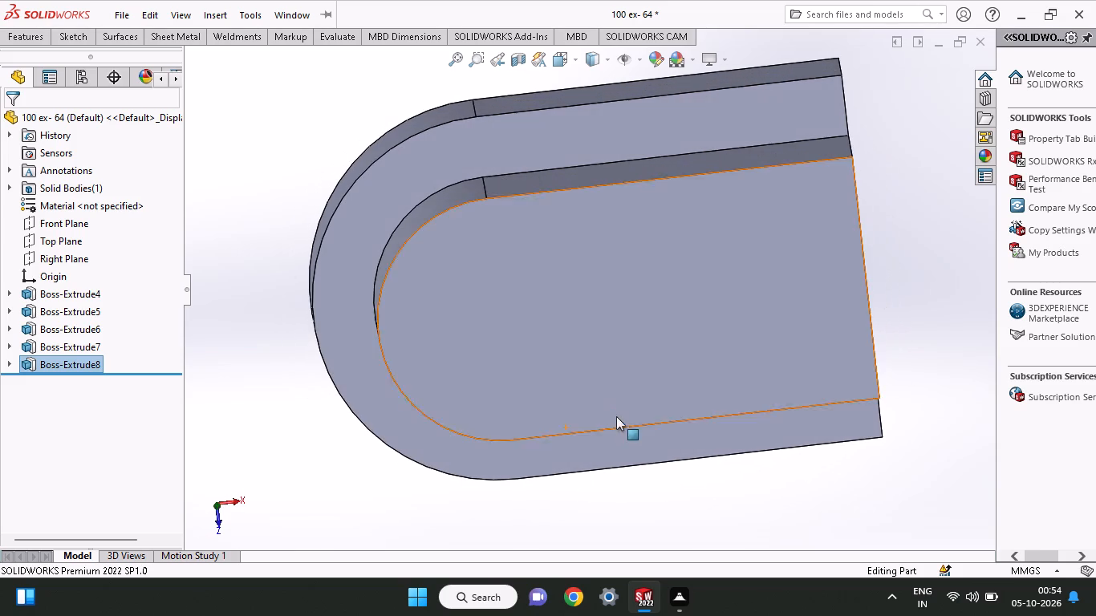
{"action": "left_click", "coordinate": [623, 446]}
{"action": "left_click", "coordinate": [686, 410]}
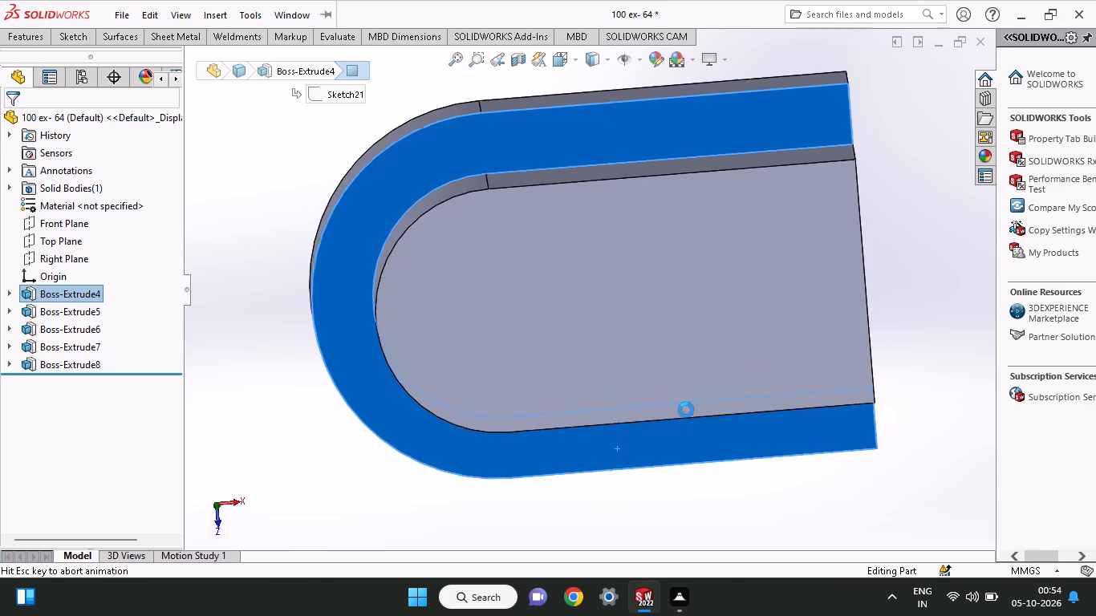
{"action": "left_click", "coordinate": [51, 34]}
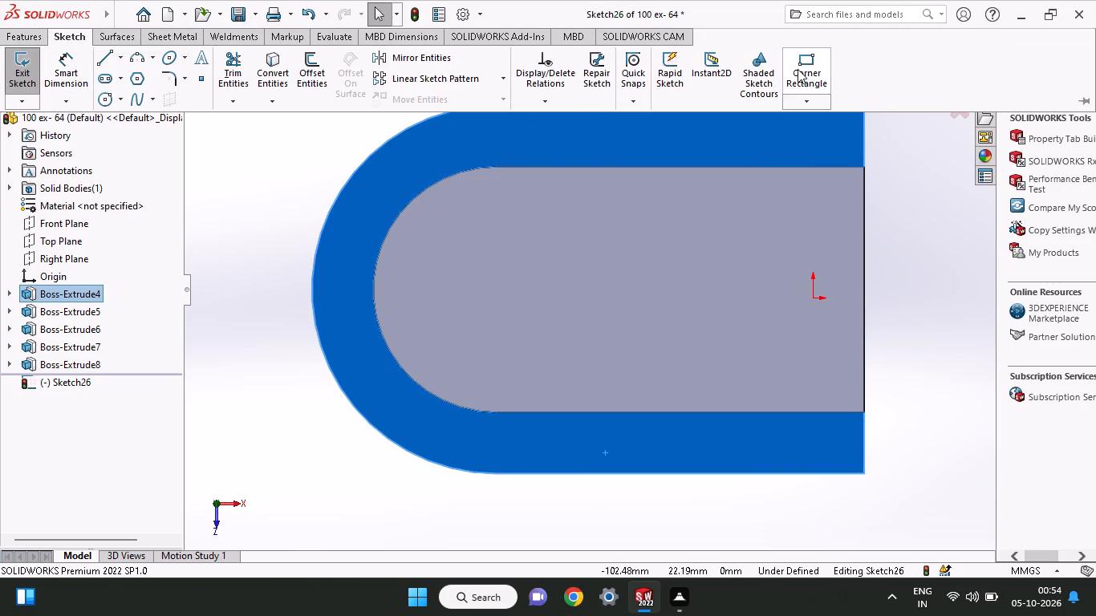
{"action": "left_click", "coordinate": [798, 69]}
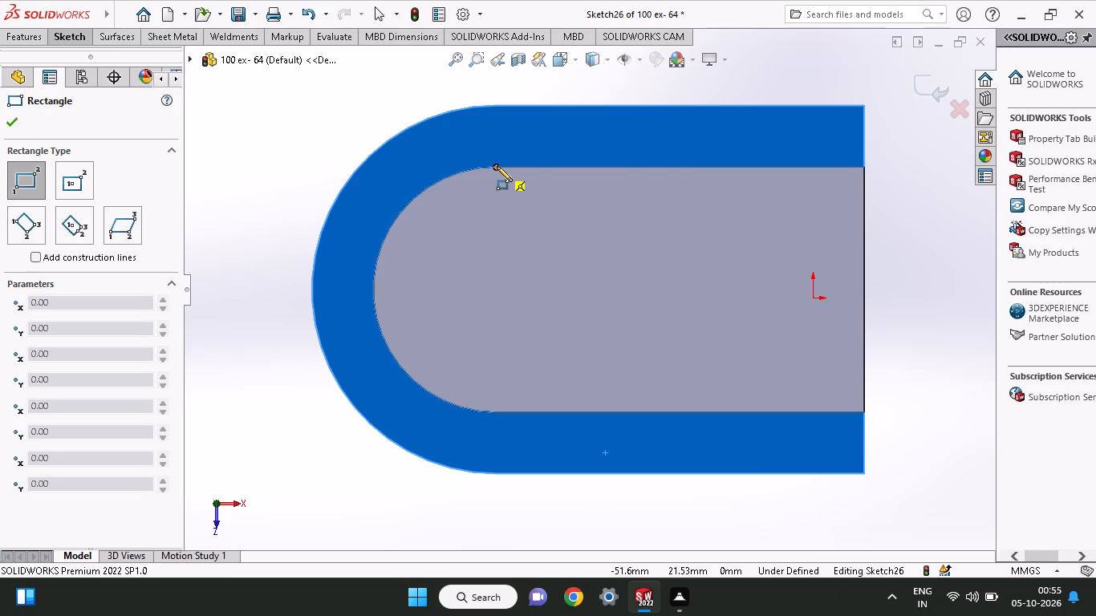
{"action": "left_click", "coordinate": [862, 106]}
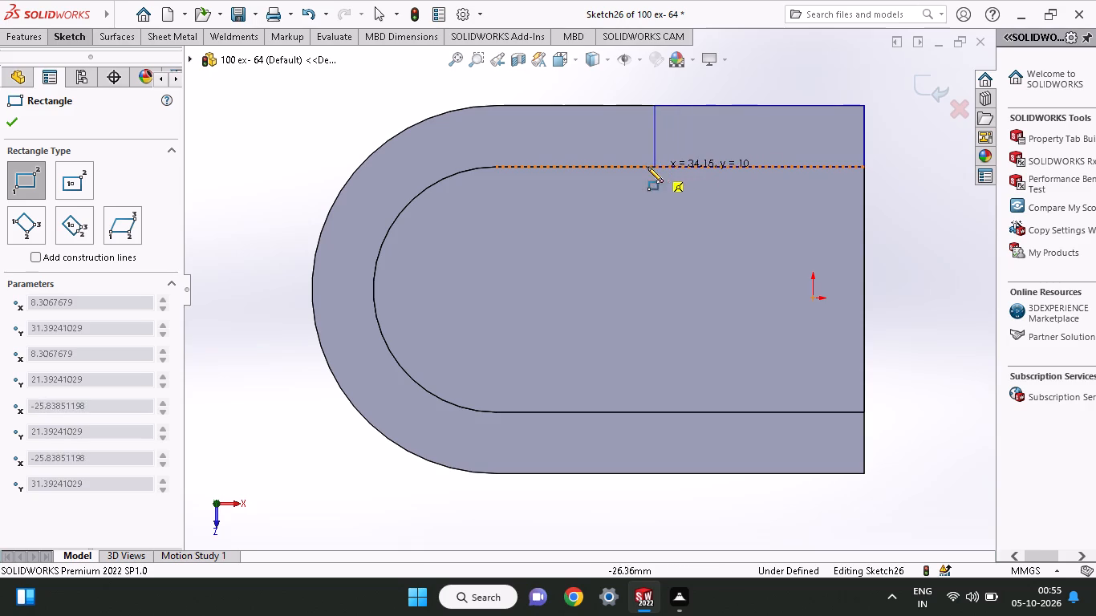
{"action": "left_click", "coordinate": [615, 165]}
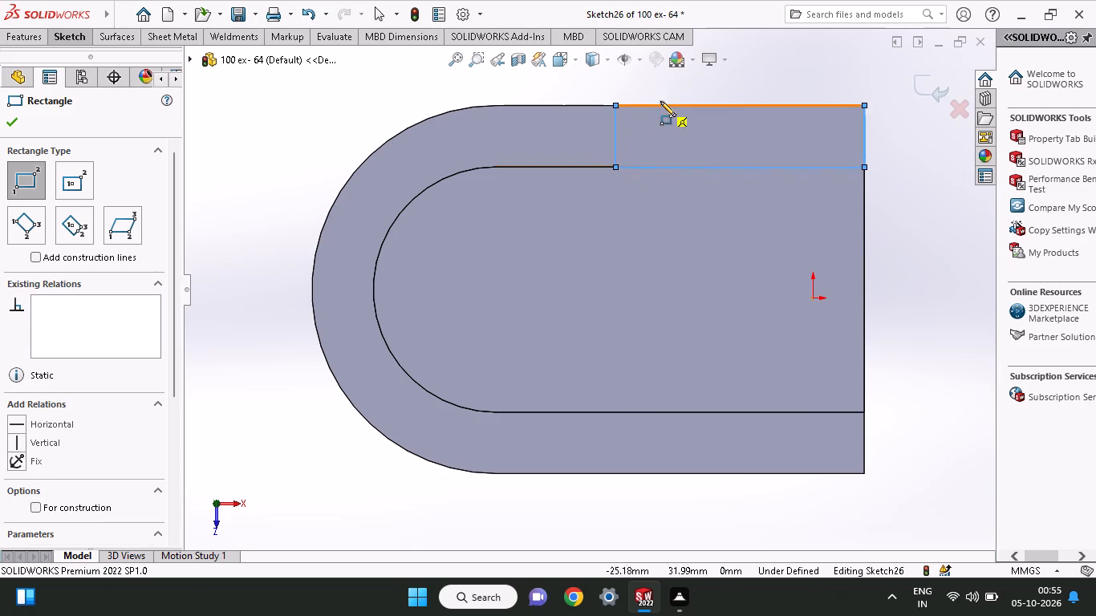
Dimension the rectangle's length along the raised body's edge as 40 mm.
{"action": "left_click", "coordinate": [69, 44]}
{"action": "left_click", "coordinate": [69, 50]}
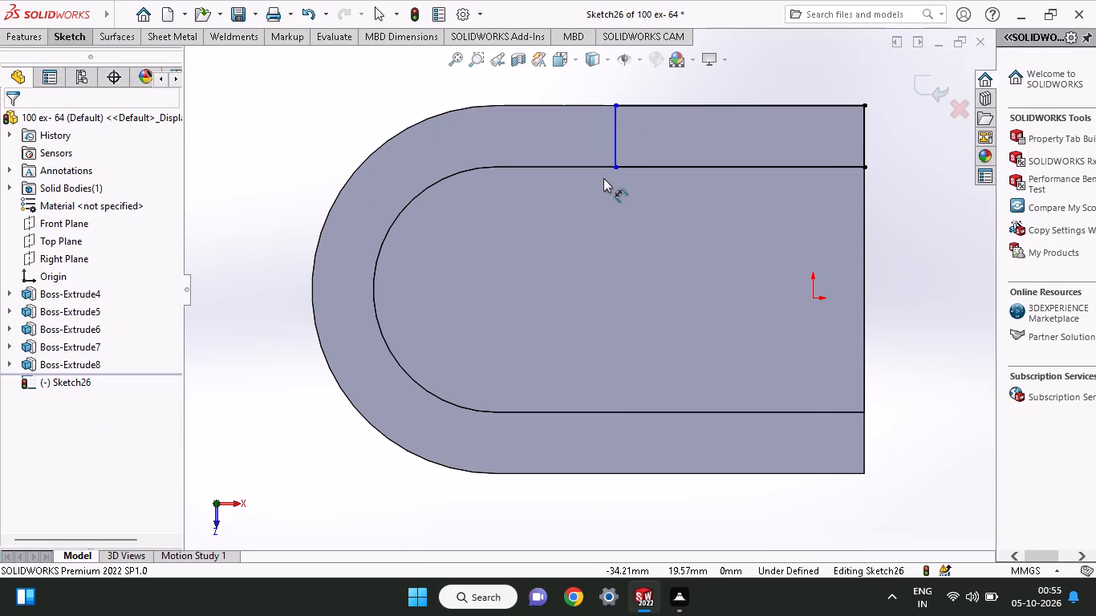
{"action": "left_click", "coordinate": [613, 167]}
{"action": "left_click", "coordinate": [863, 168]}
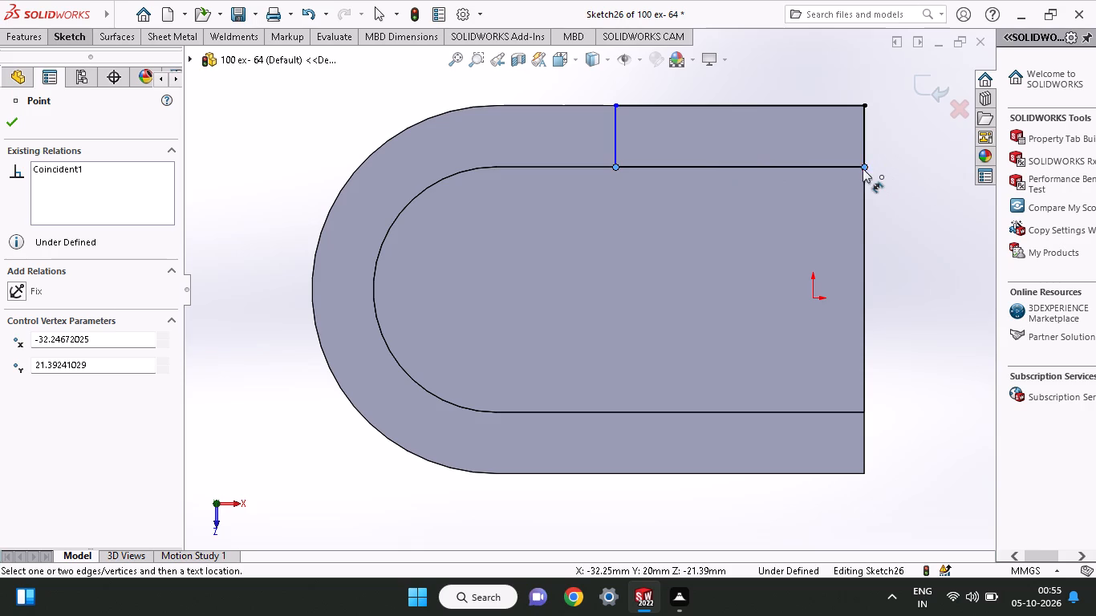
{"action": "left_click", "coordinate": [751, 209]}
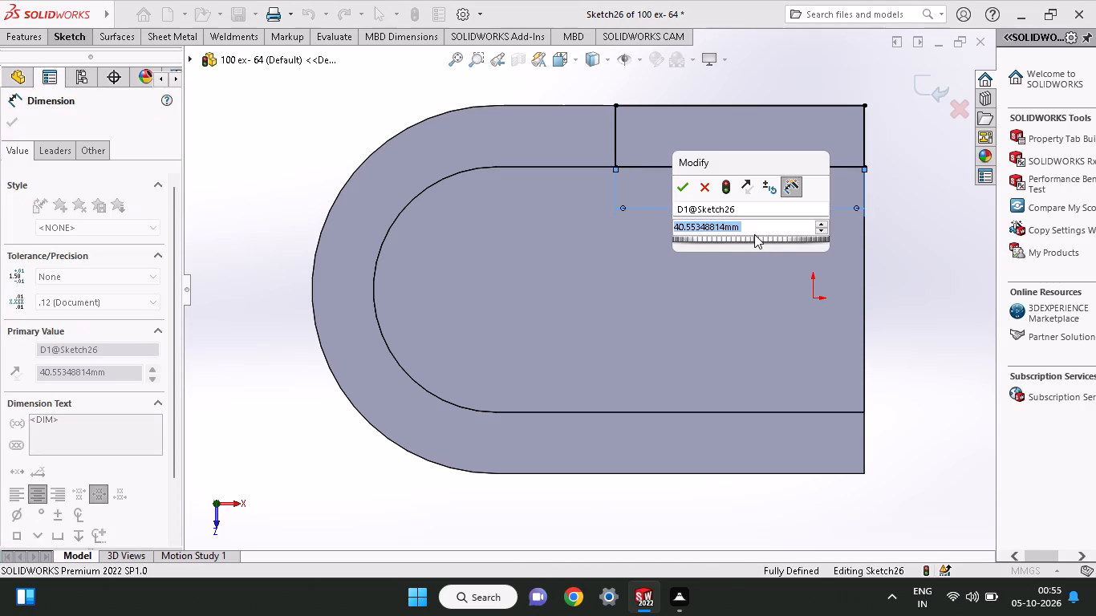
{"action": "type", "text": "40"}
{"action": "key", "text": "Return"}
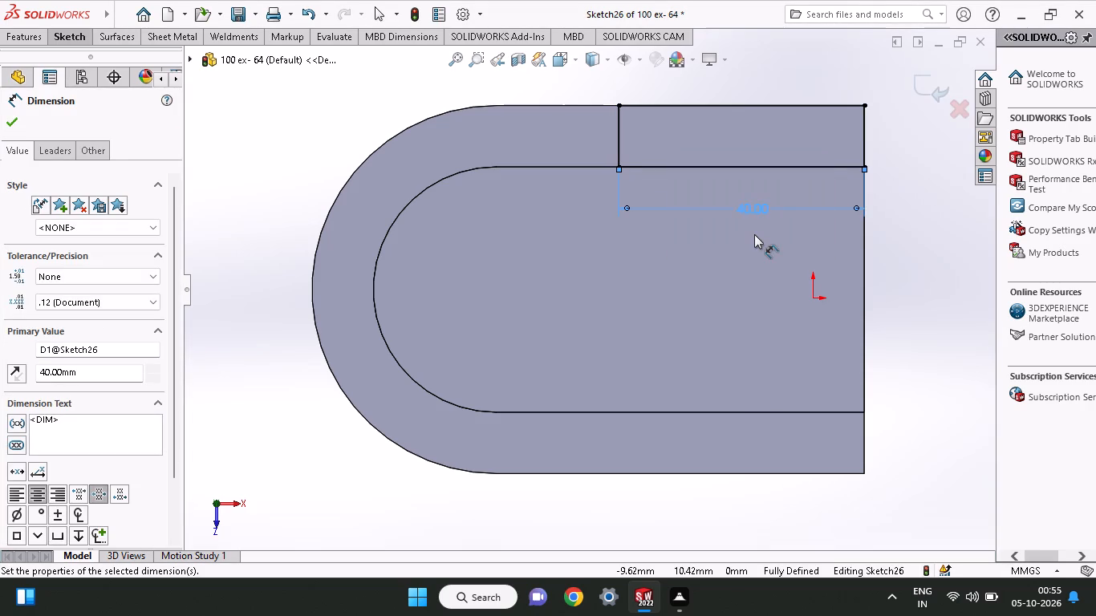
Extrude the 40 by 10 mm ledge rectangle as a blind 5 mm boss with merge result on.
{"action": "left_click", "coordinate": [22, 34]}
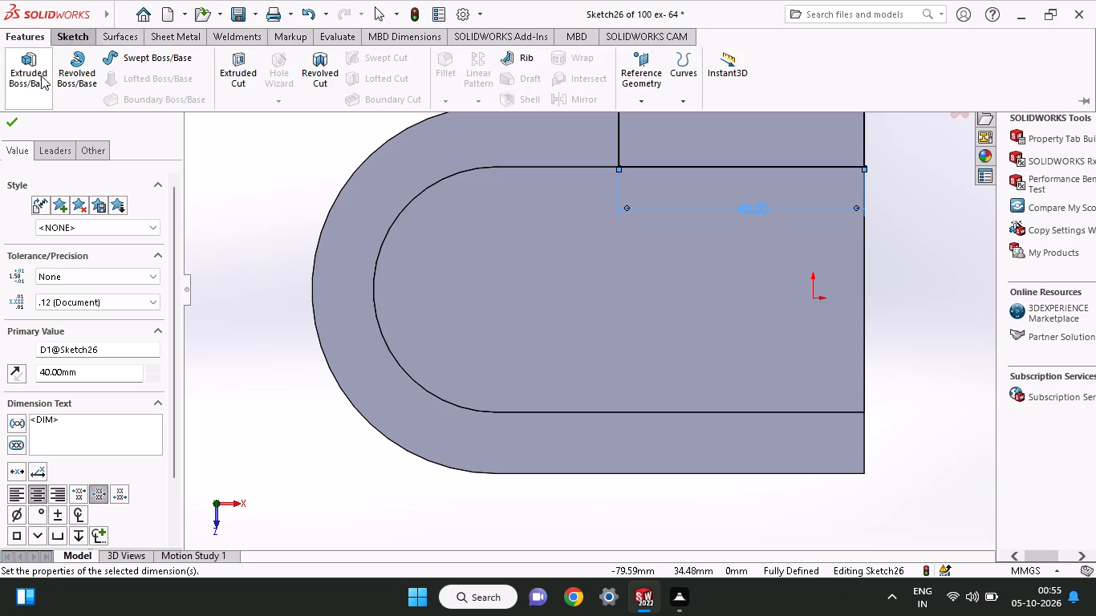
{"action": "left_click", "coordinate": [39, 66]}
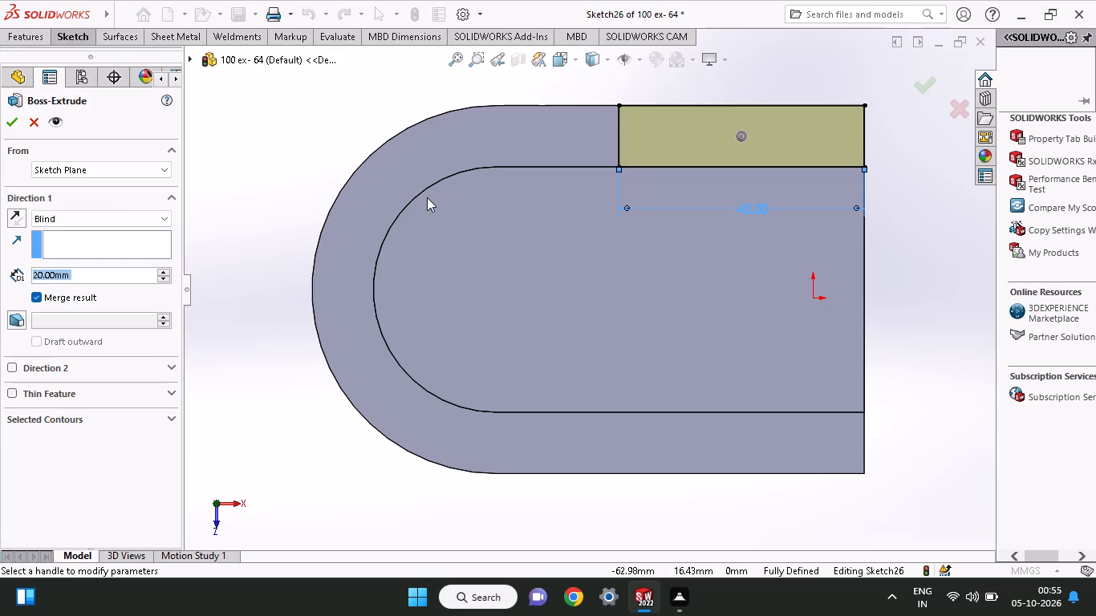
{"action": "middle_click_drag", "start_coordinate": [427, 197], "coordinate": [534, 242]}
{"action": "left_click", "coordinate": [730, 146]}
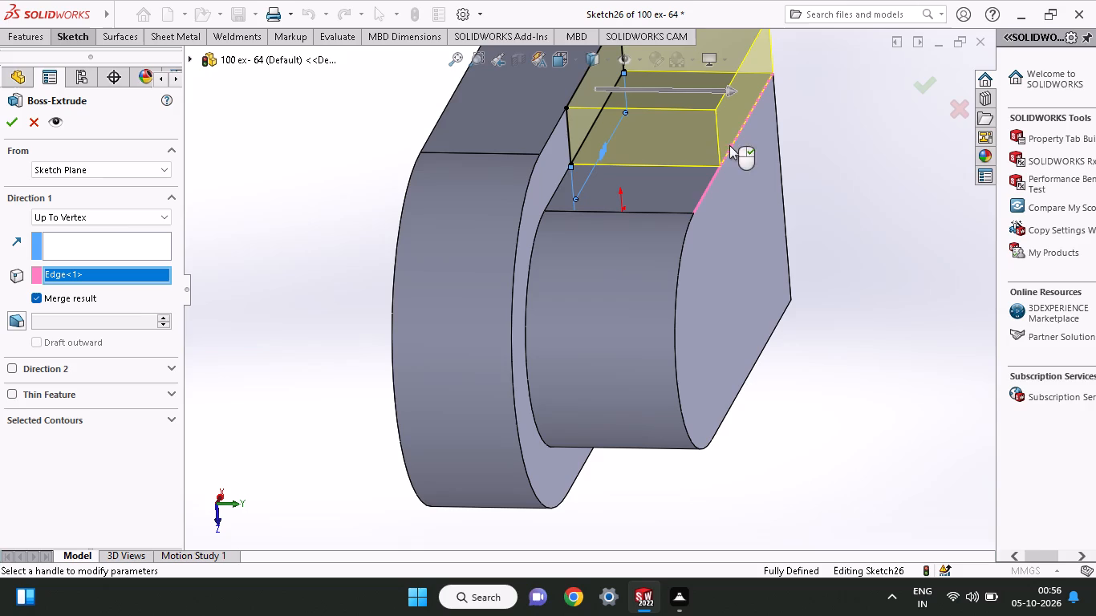
{"action": "left_click", "coordinate": [117, 223]}
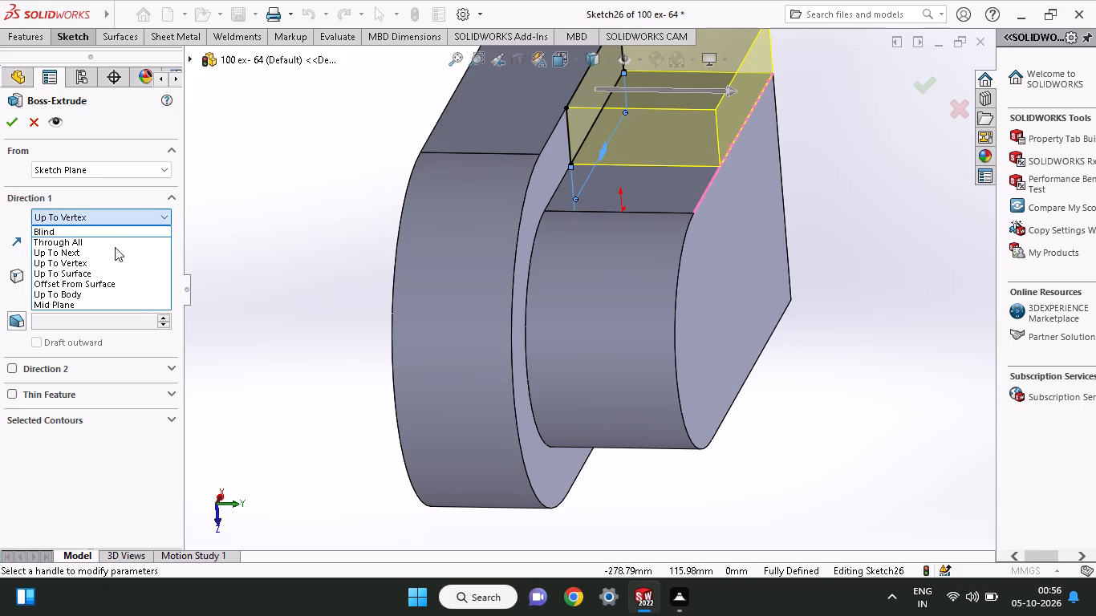
{"action": "left_click", "coordinate": [115, 232]}
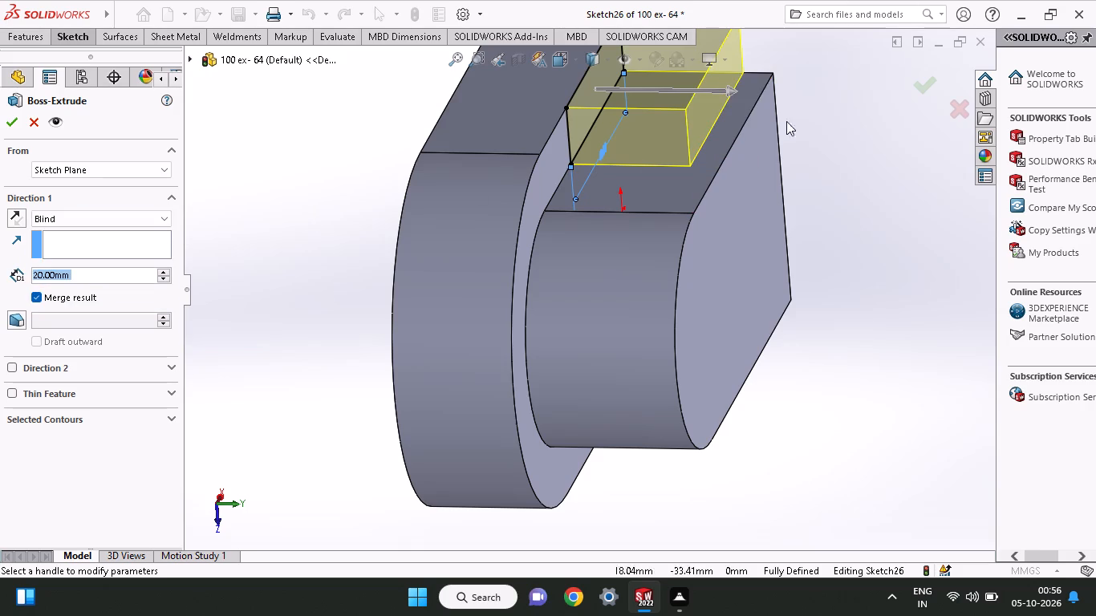
{"action": "left_click_drag", "start_coordinate": [732, 95], "coordinate": [654, 115]}
{"action": "middle_click_drag", "start_coordinate": [477, 237], "coordinate": [527, 472]}
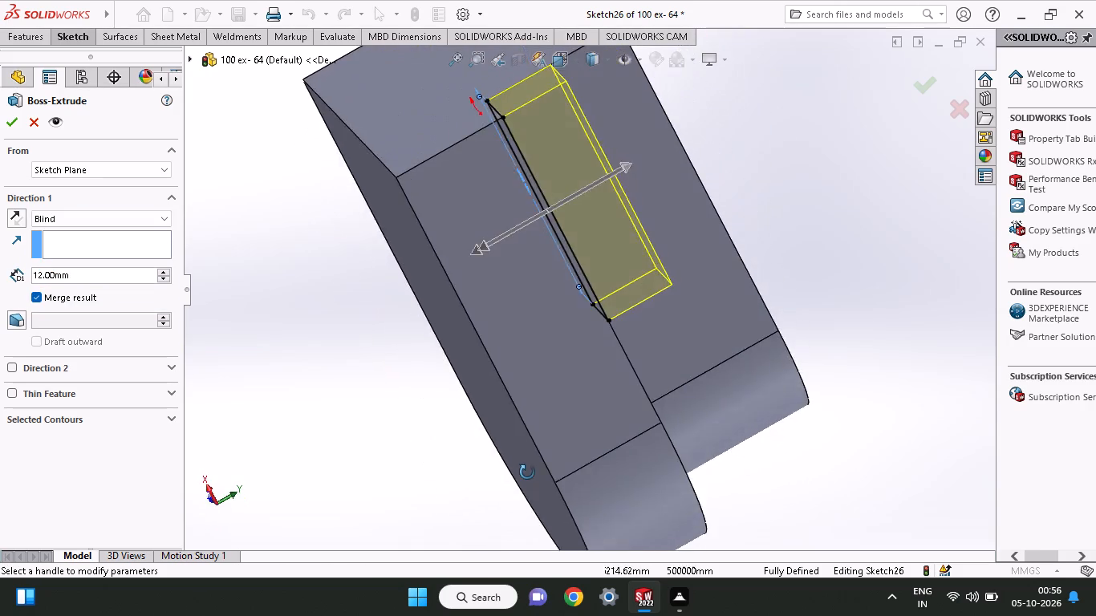
{"action": "middle_click_drag", "start_coordinate": [527, 472], "coordinate": [478, 427]}
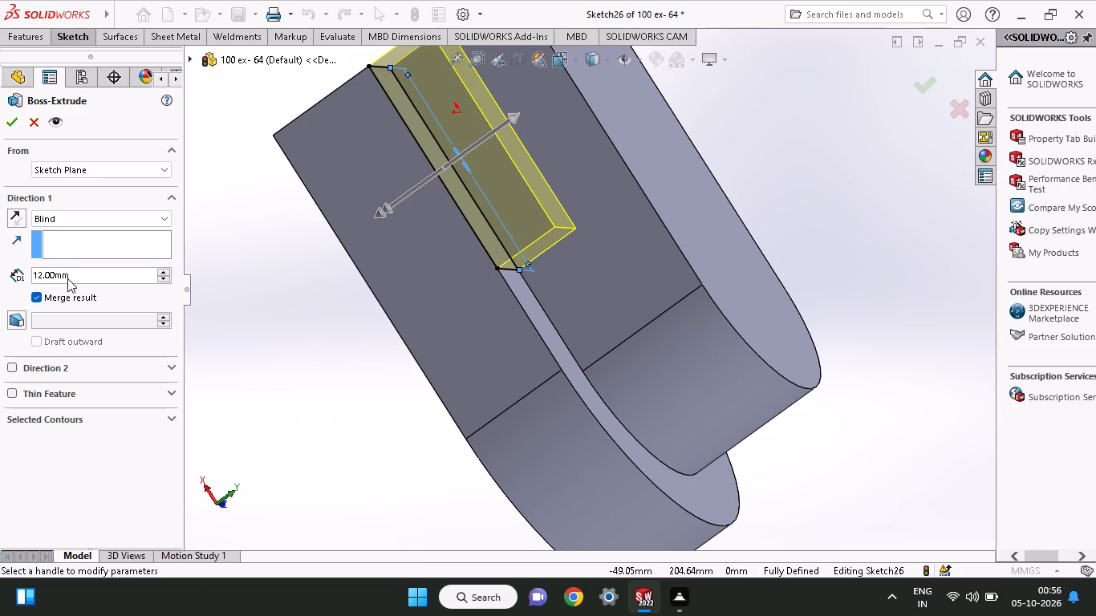
{"action": "left_click_drag", "start_coordinate": [78, 278], "coordinate": [46, 282]}
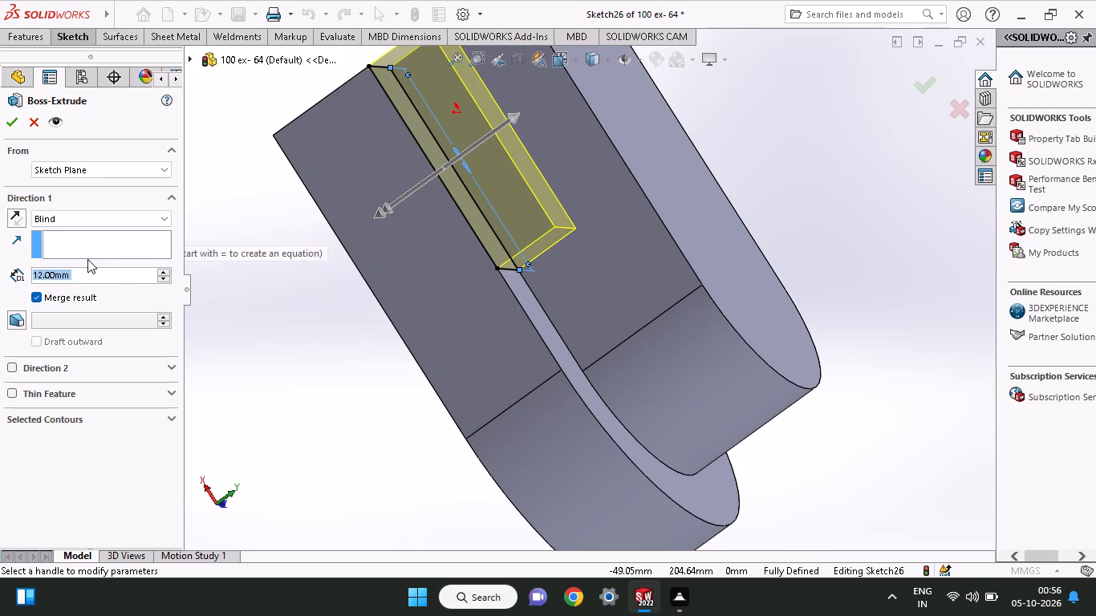
{"action": "key", "text": "5"}
{"action": "key", "text": "Return"}
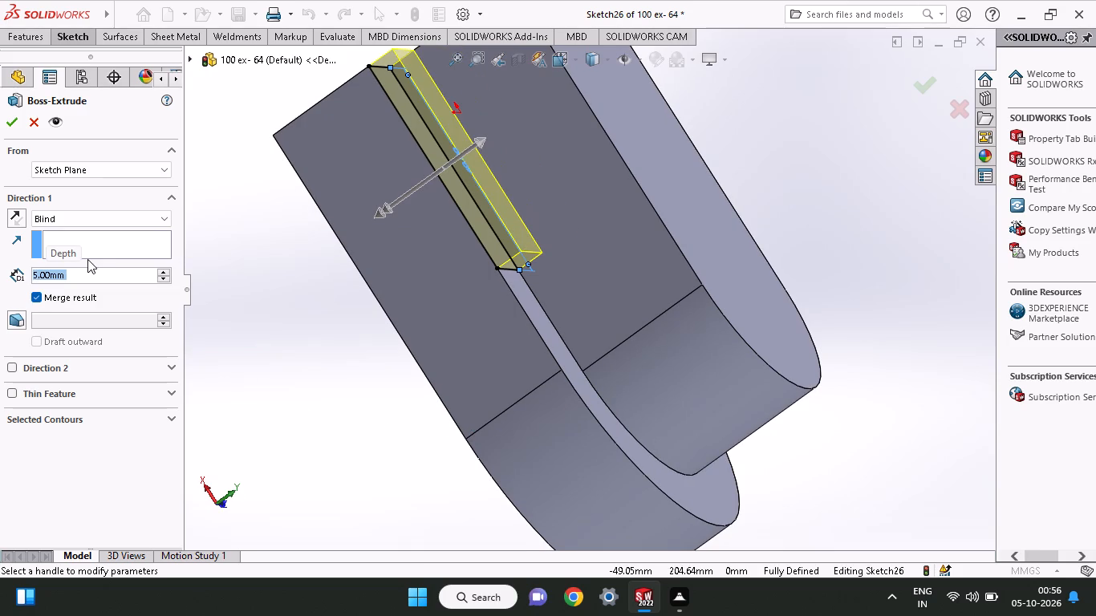
{"action": "left_click", "coordinate": [15, 128]}
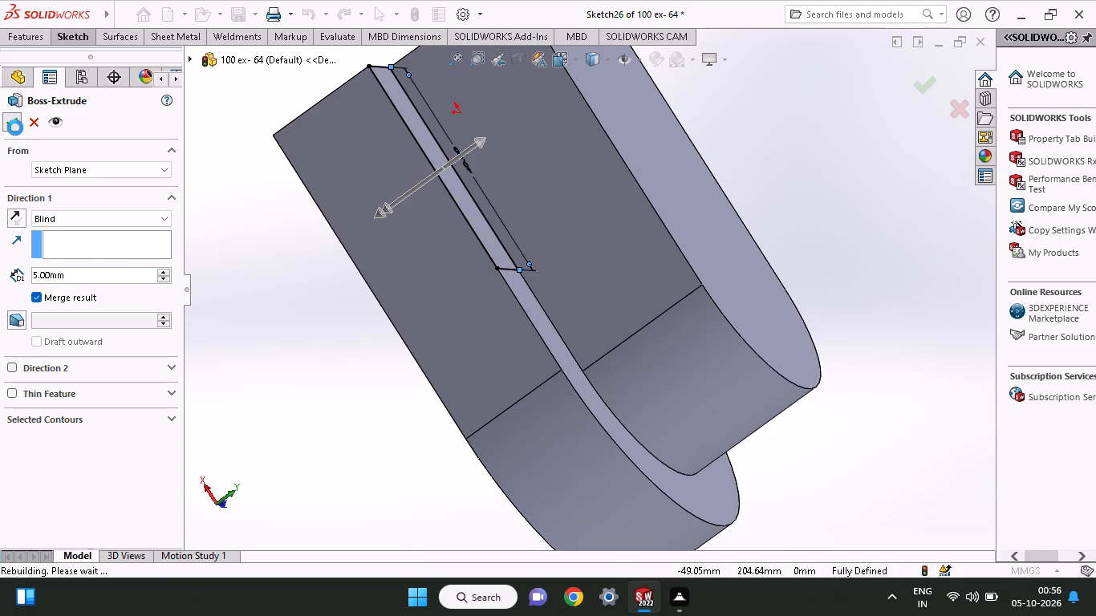
Sketch a corner rectangle on the new 5 mm block's top face, covering the whole face from corner to corner.
{"action": "middle_click_drag", "start_coordinate": [207, 284], "coordinate": [207, 291]}
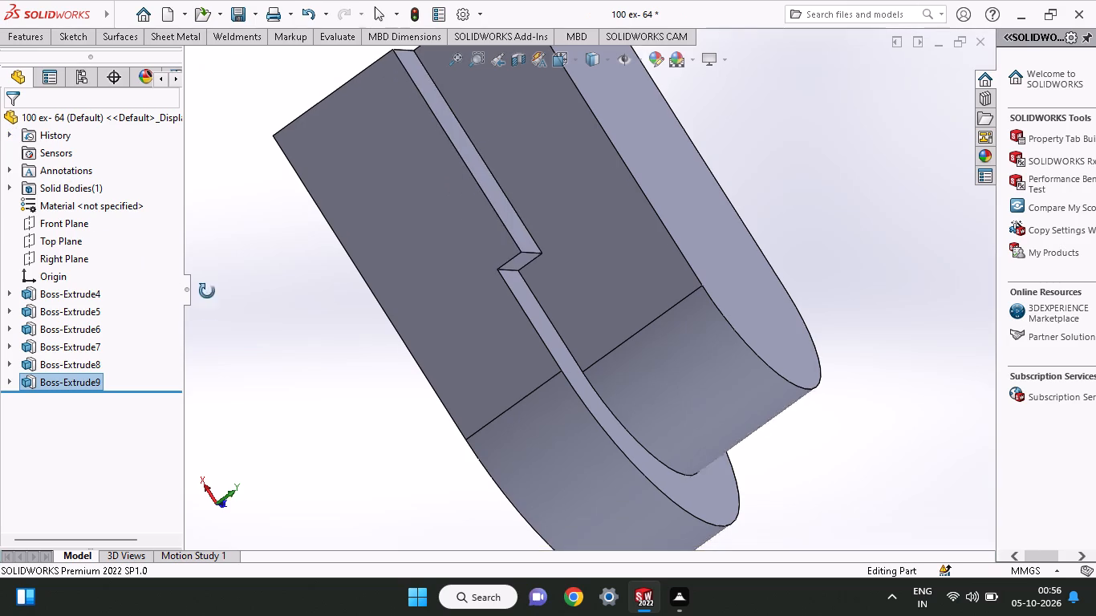
{"action": "middle_click_drag", "start_coordinate": [207, 291], "coordinate": [177, 484]}
{"action": "left_click", "coordinate": [432, 336]}
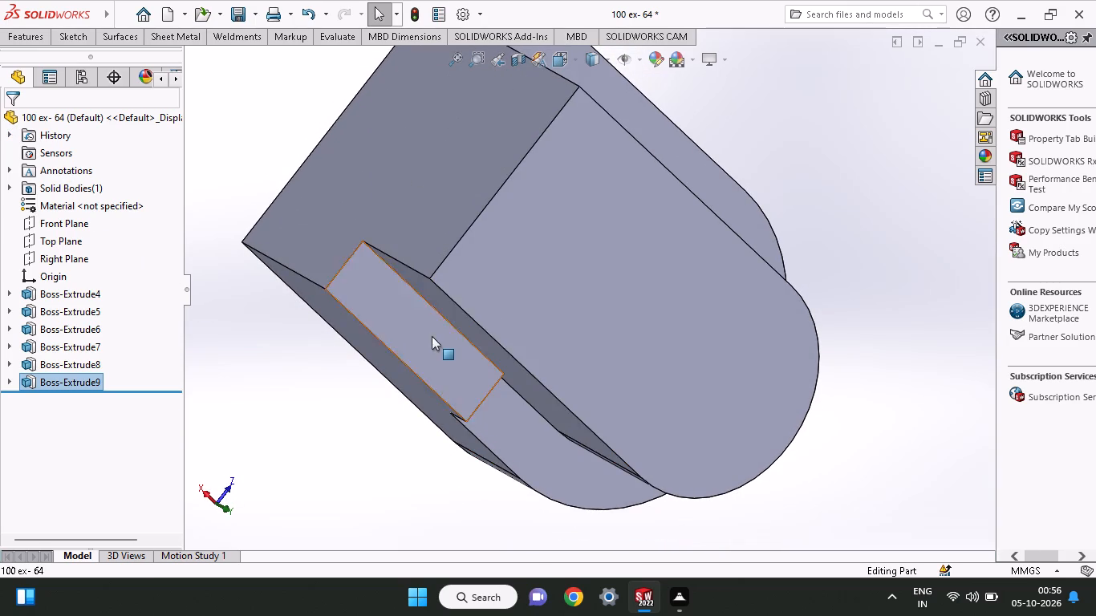
{"action": "left_click", "coordinate": [508, 296]}
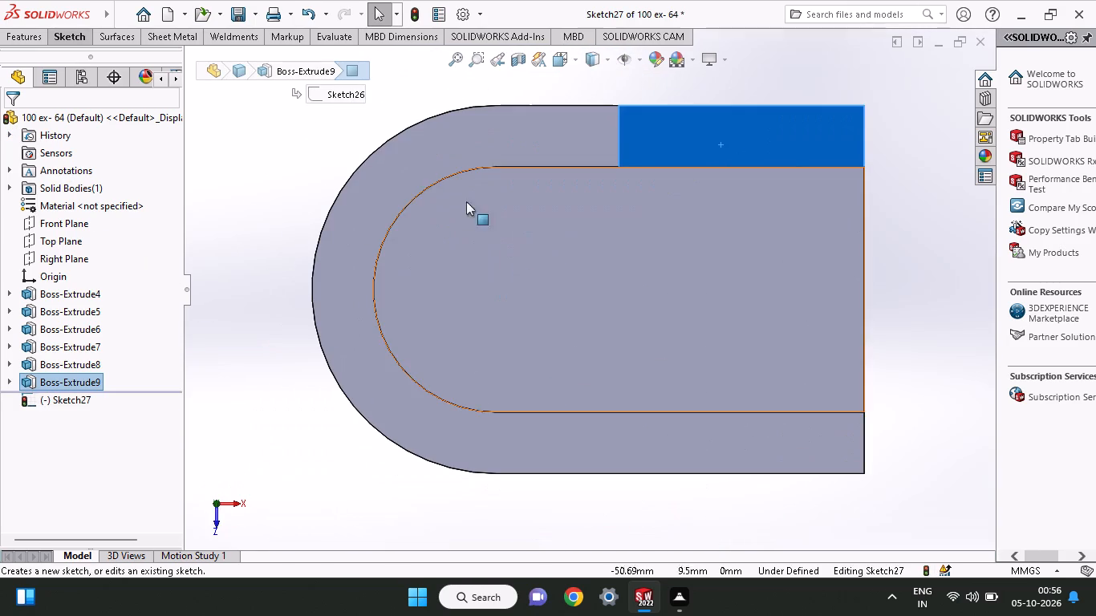
{"action": "left_click", "coordinate": [79, 37]}
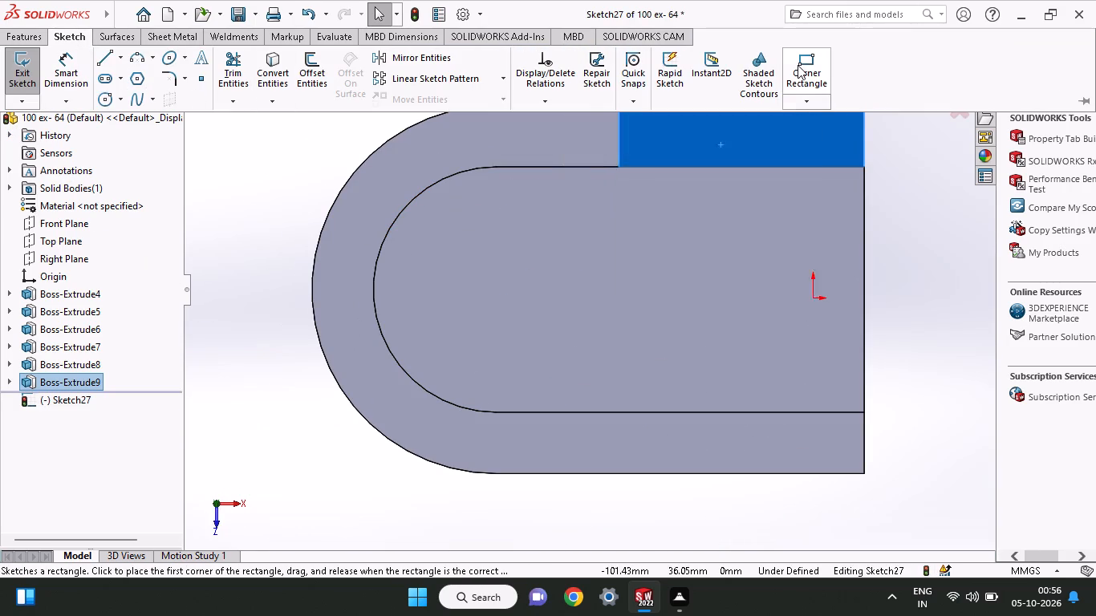
{"action": "left_click", "coordinate": [798, 65]}
{"action": "left_click", "coordinate": [866, 168]}
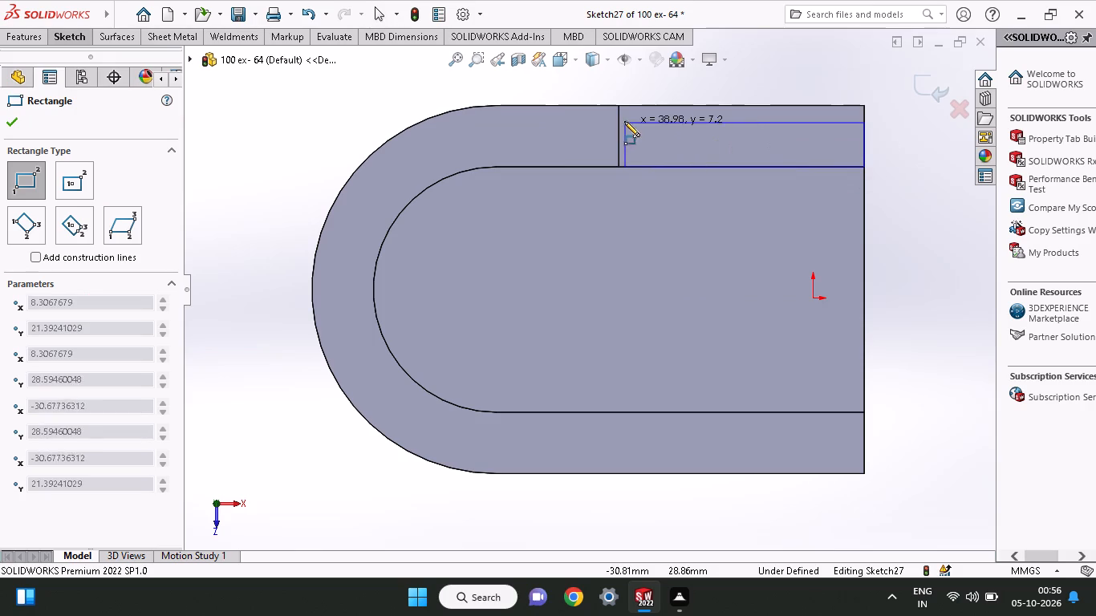
{"action": "left_click", "coordinate": [620, 101]}
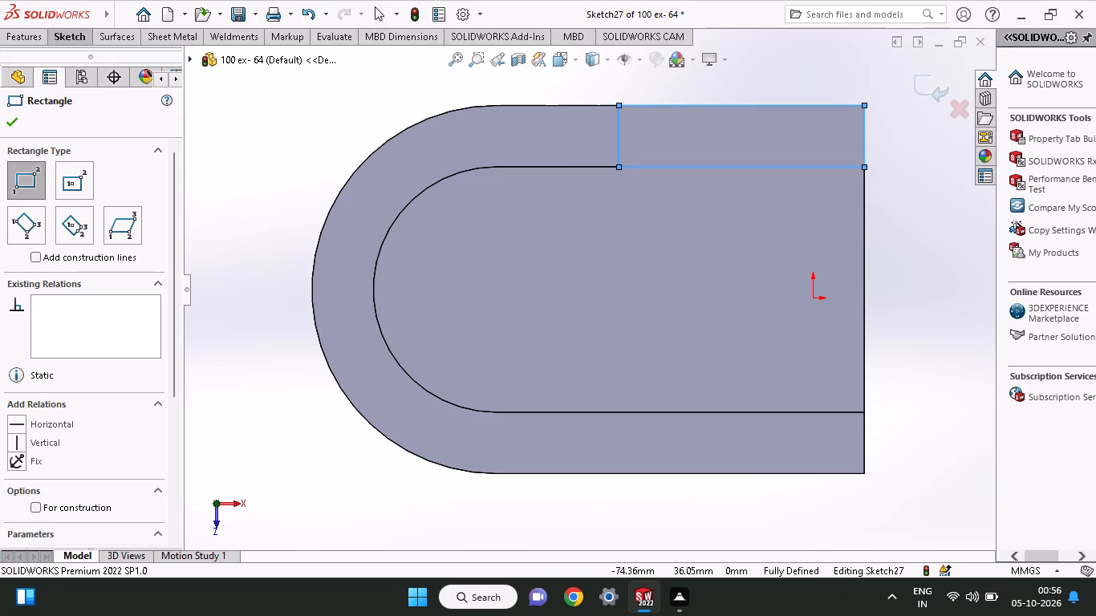
Extrude the rectangle on the block as a blind 20 mm boss with merge result on.
{"action": "left_click", "coordinate": [36, 32]}
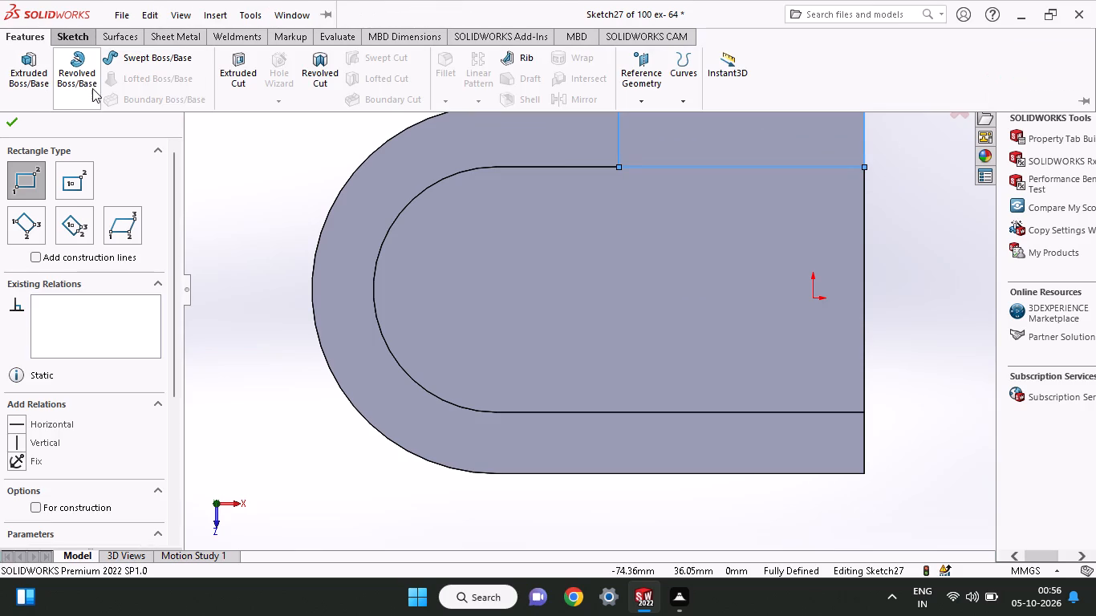
{"action": "left_click", "coordinate": [35, 85]}
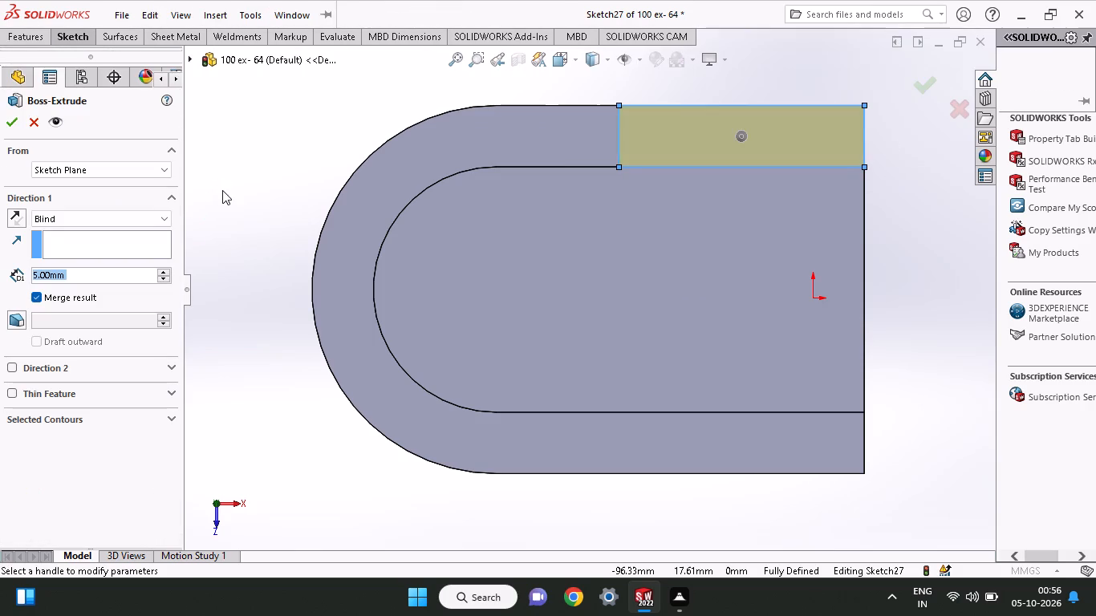
{"action": "middle_click_drag", "start_coordinate": [222, 190], "coordinate": [178, 389]}
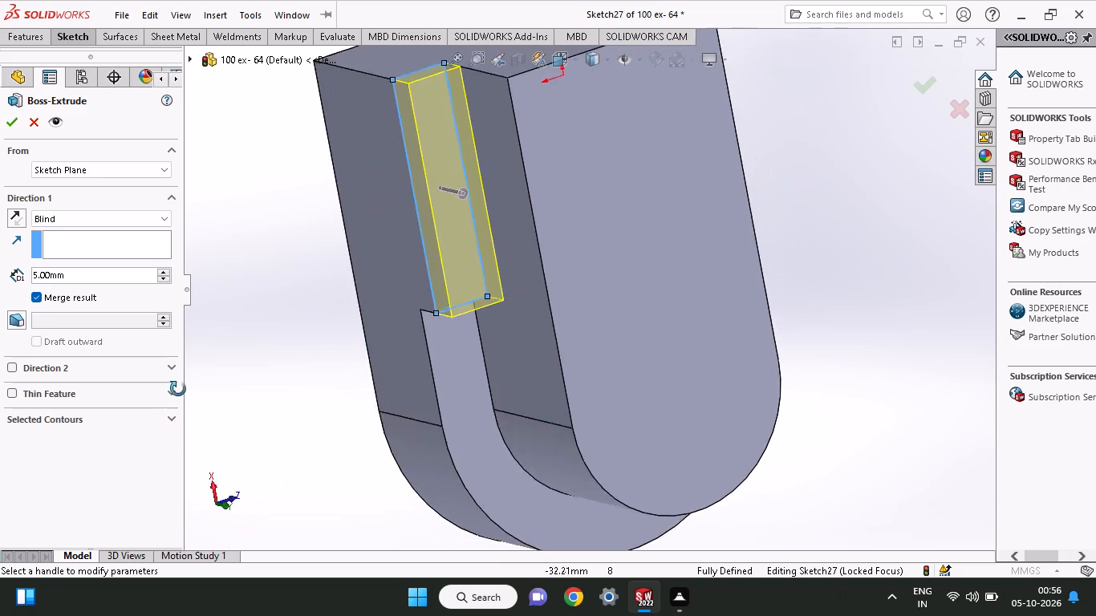
{"action": "middle_click_drag", "start_coordinate": [178, 389], "coordinate": [193, 373]}
{"action": "left_click_drag", "start_coordinate": [82, 269], "coordinate": [0, 286]}
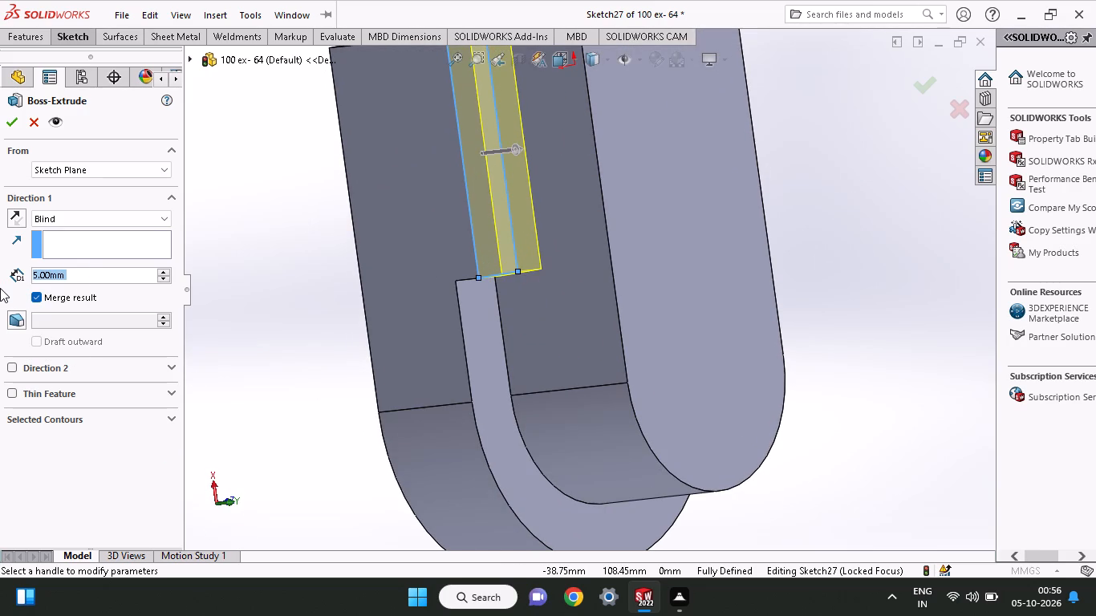
{"action": "type", "text": "20"}
{"action": "key", "text": "Return"}
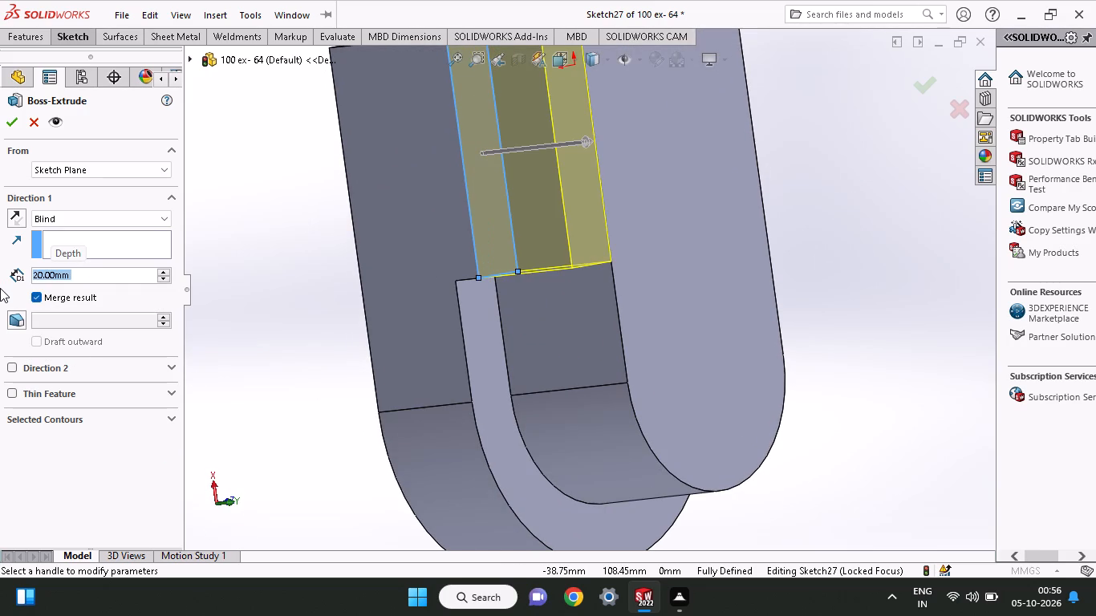
{"action": "left_click", "coordinate": [6, 115]}
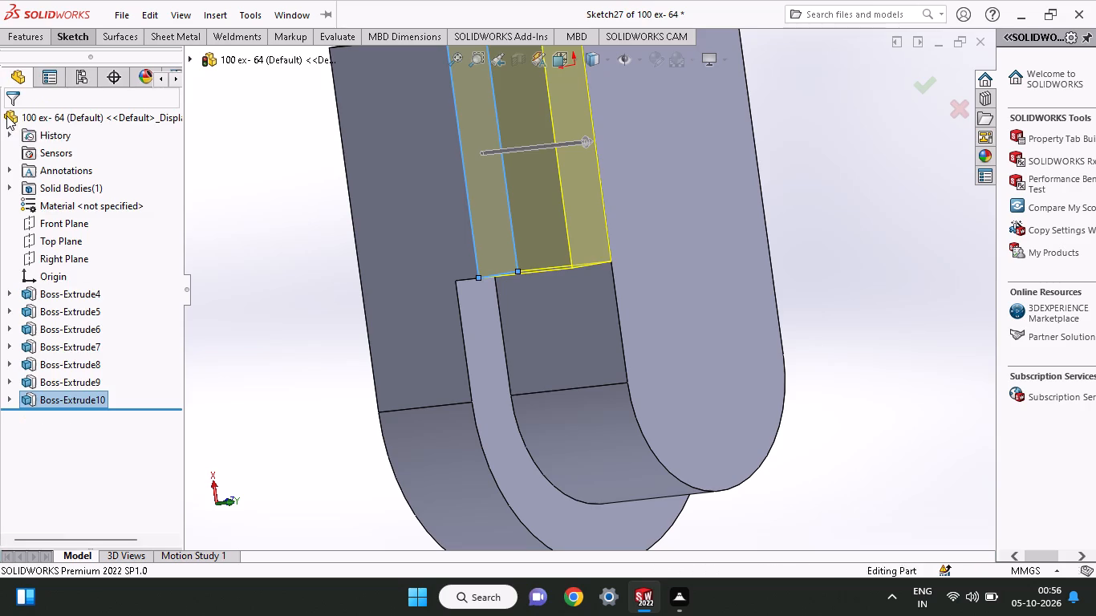
Sketch a corner rectangle about 45 by 10 mm on the opposite ledge, from the base's flat-end corner to the raised body's edge.
{"action": "middle_click_drag", "start_coordinate": [617, 267], "coordinate": [444, 430]}
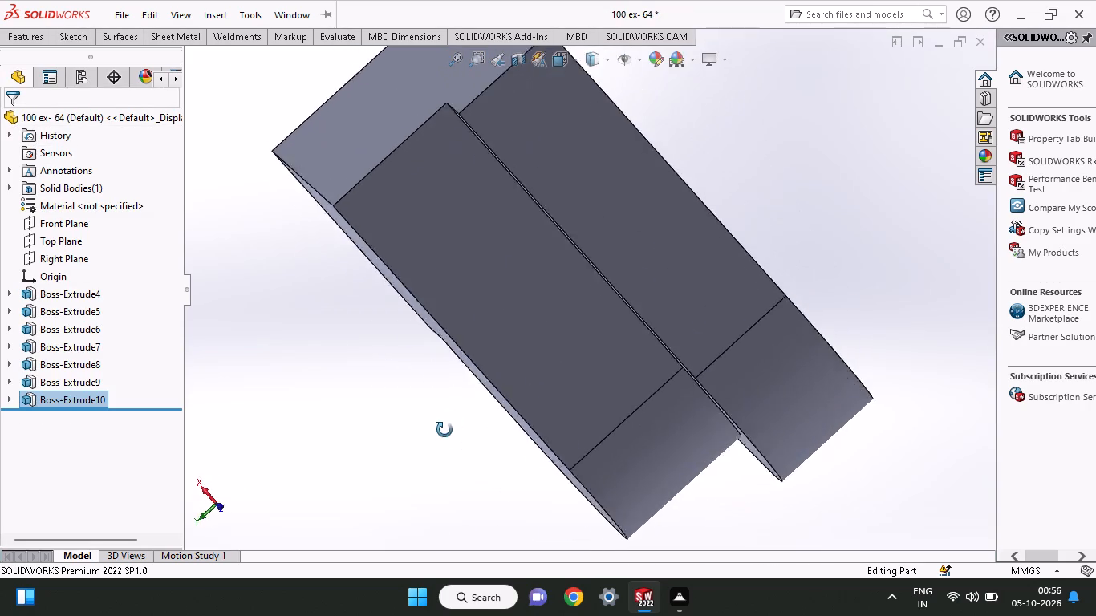
{"action": "middle_click_drag", "start_coordinate": [444, 430], "coordinate": [578, 187]}
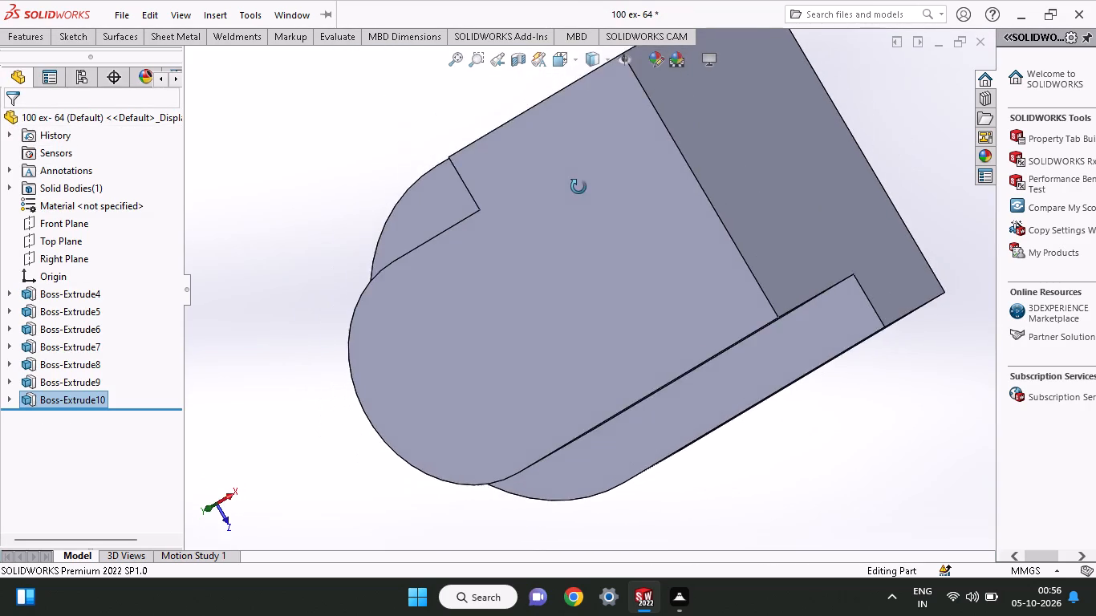
{"action": "middle_click_drag", "start_coordinate": [578, 187], "coordinate": [593, 168]}
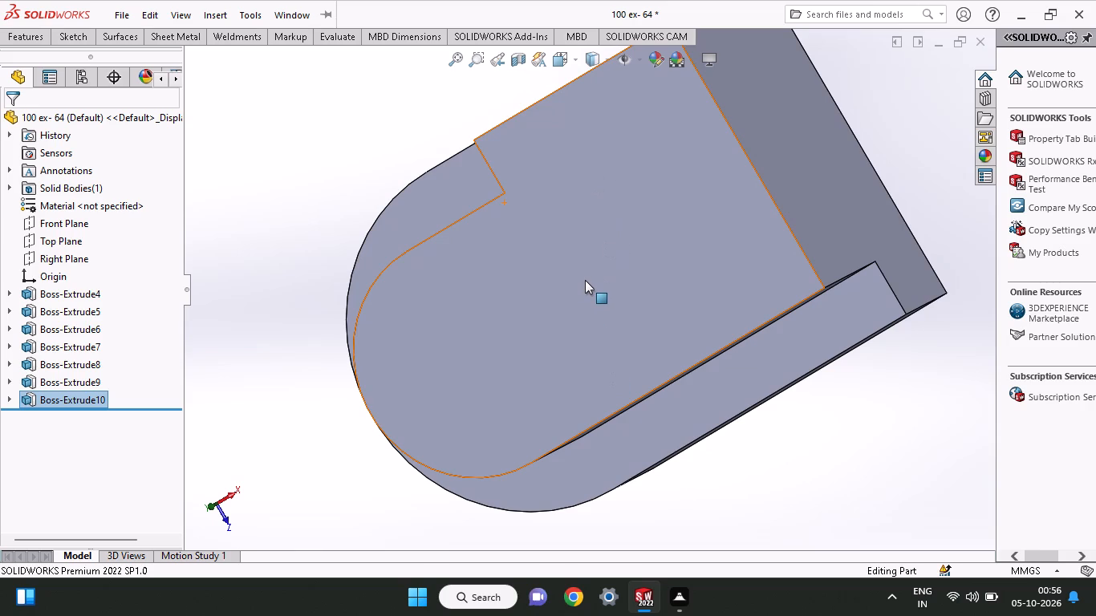
{"action": "middle_click_drag", "start_coordinate": [583, 275], "coordinate": [575, 207]}
{"action": "left_click", "coordinate": [745, 412]}
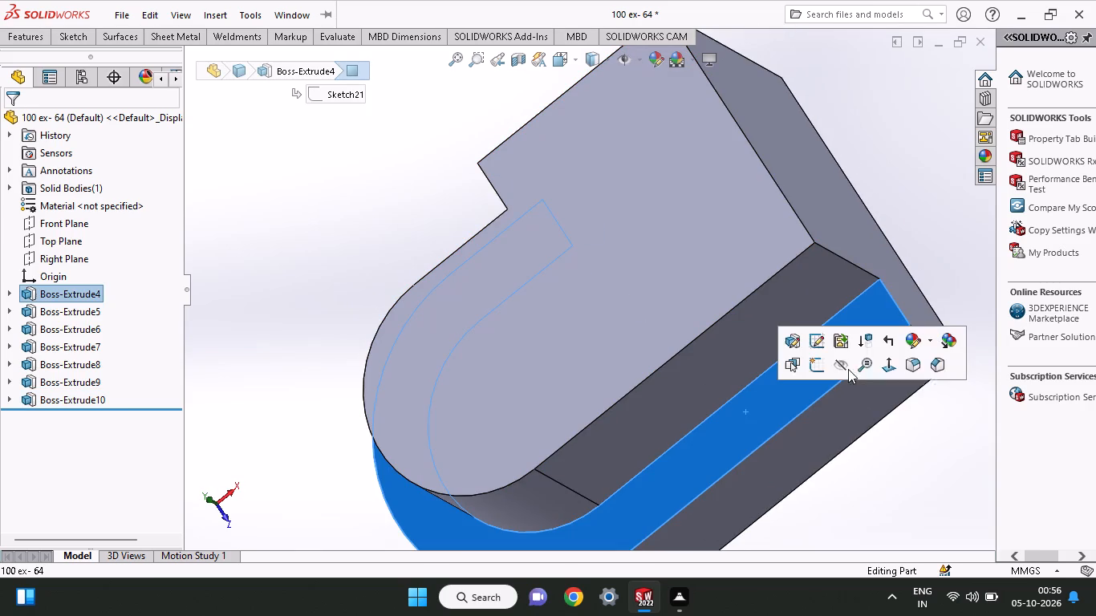
{"action": "left_click", "coordinate": [822, 360]}
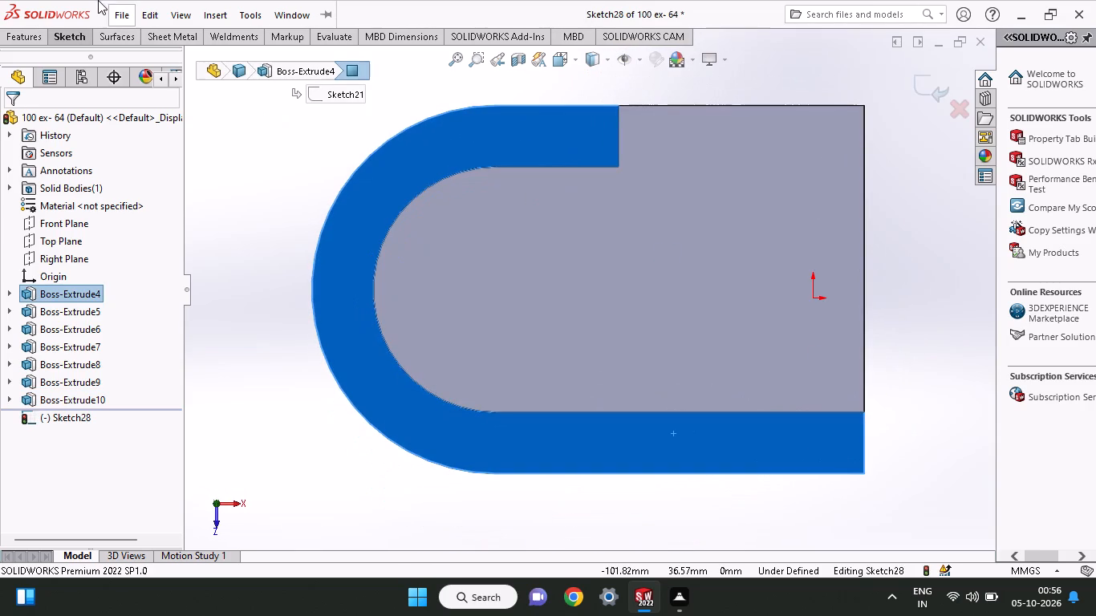
{"action": "left_click", "coordinate": [58, 34]}
{"action": "left_click", "coordinate": [802, 69]}
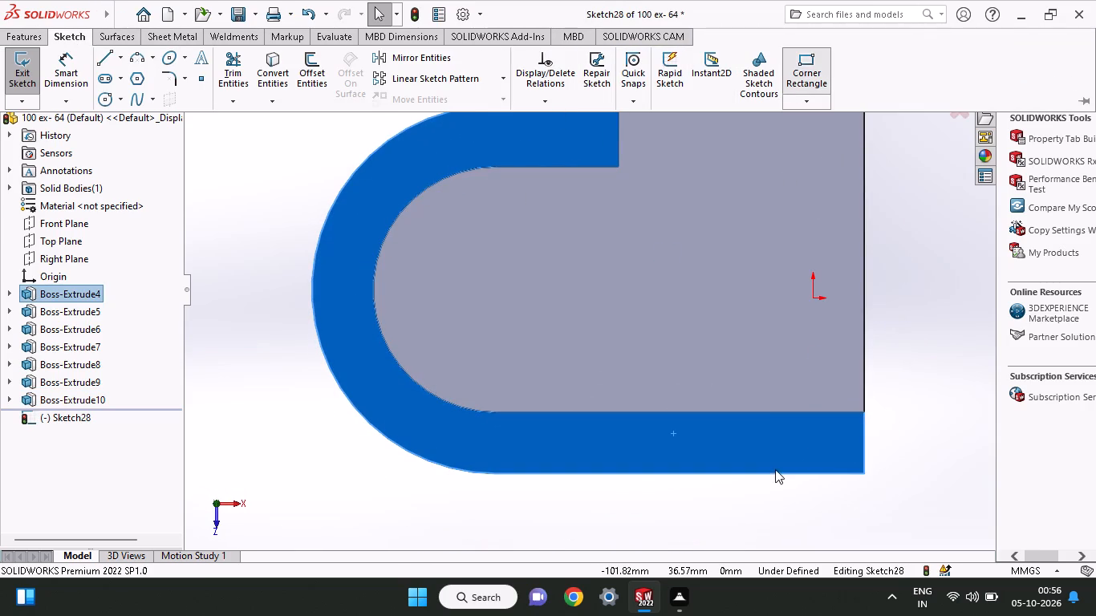
{"action": "left_click", "coordinate": [866, 472]}
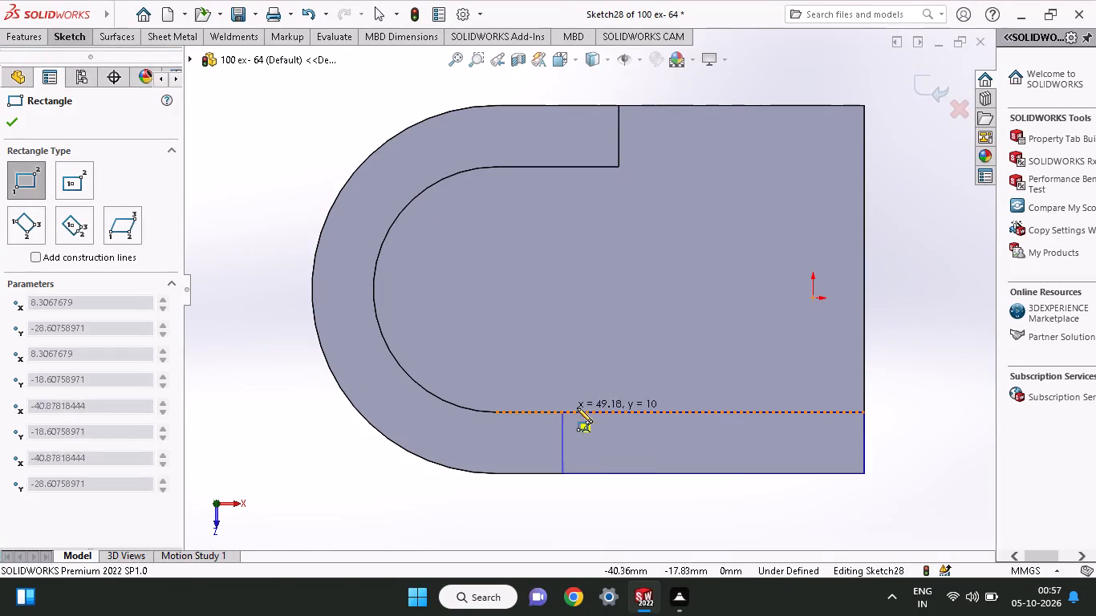
{"action": "left_click", "coordinate": [587, 413]}
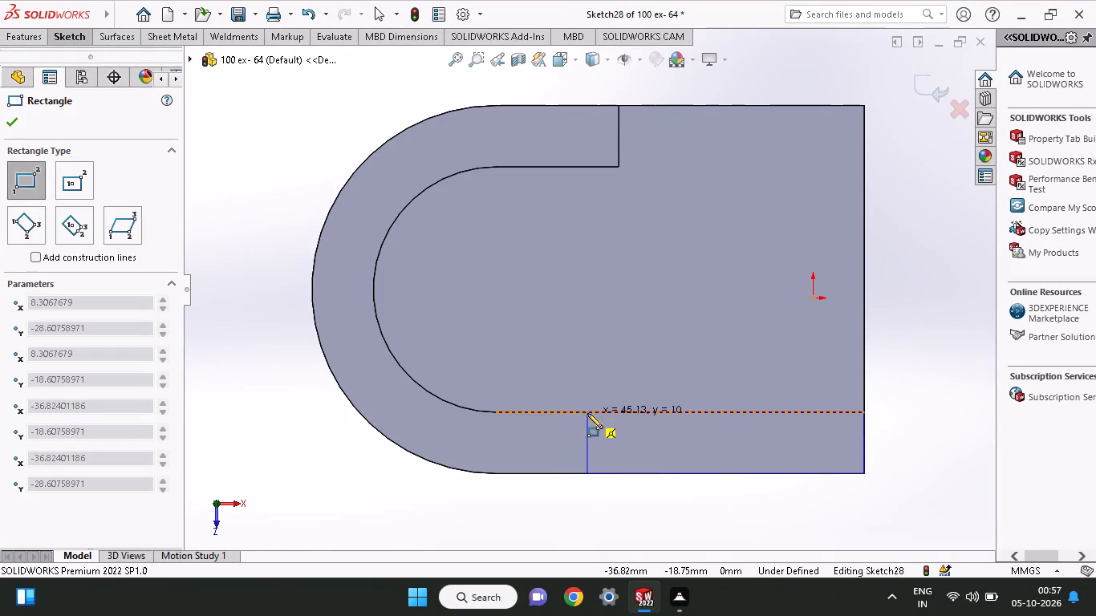
Dimension the rectangle's length along the base's outer edge as 40 mm.
{"action": "left_click", "coordinate": [60, 43]}
{"action": "left_click", "coordinate": [60, 59]}
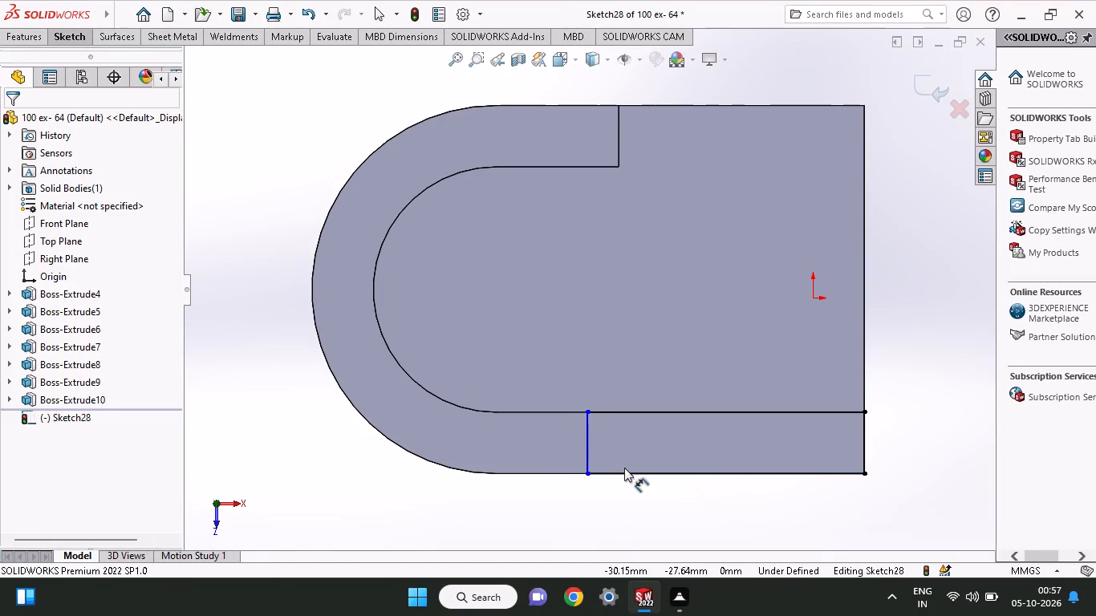
{"action": "left_click", "coordinate": [587, 471]}
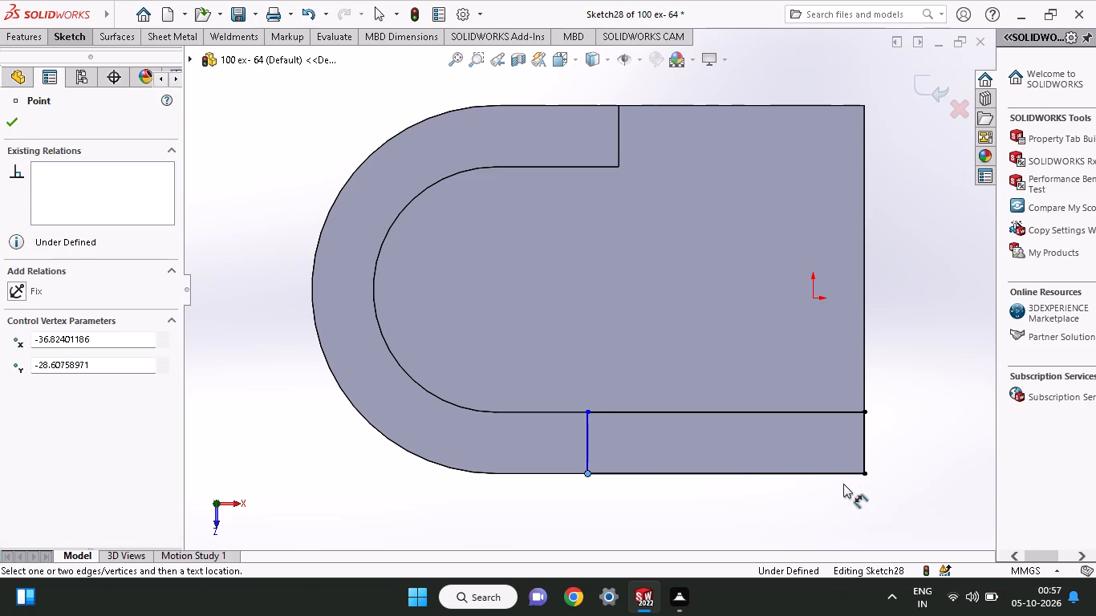
{"action": "left_click", "coordinate": [862, 473]}
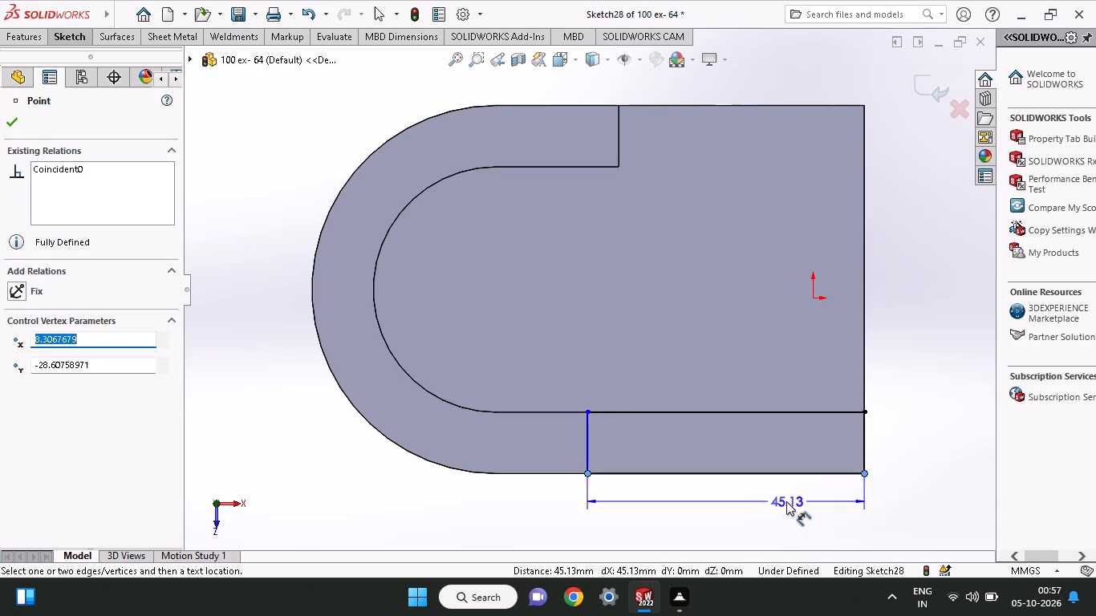
{"action": "left_click", "coordinate": [764, 515]}
{"action": "type", "text": "40"}
{"action": "key", "text": "Return"}
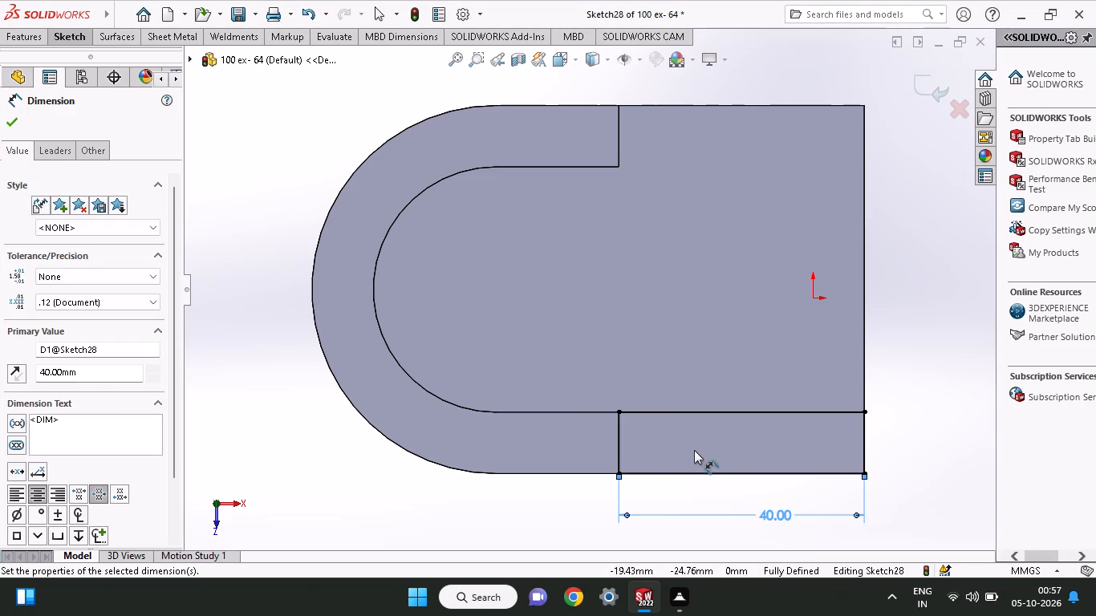
Extrude the ledge rectangle as a blind 5 mm boss with merge result on.
{"action": "left_click", "coordinate": [22, 34]}
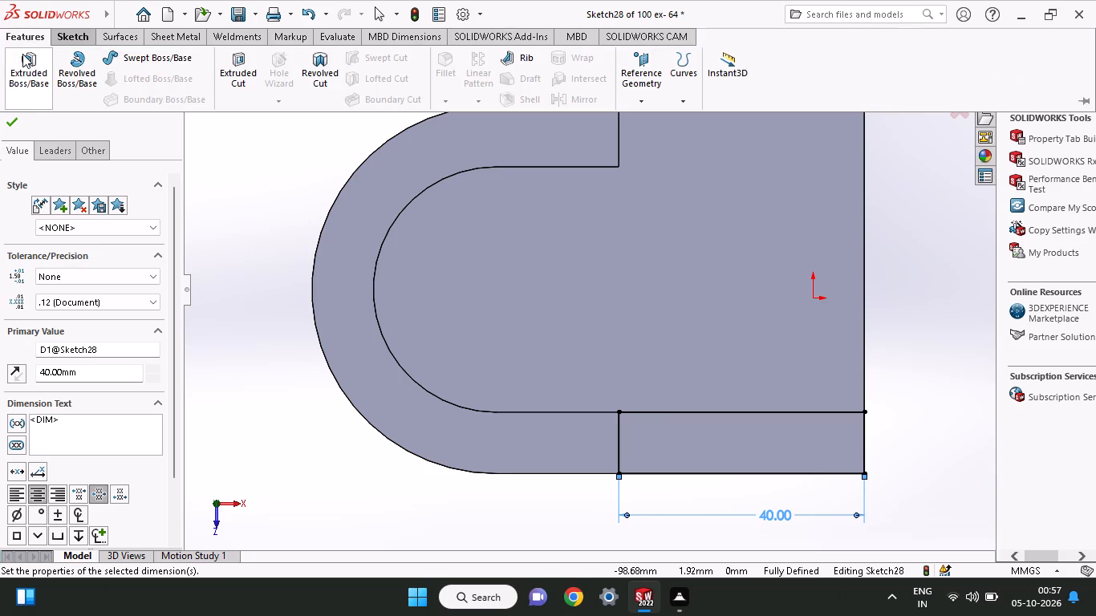
{"action": "left_click", "coordinate": [22, 65]}
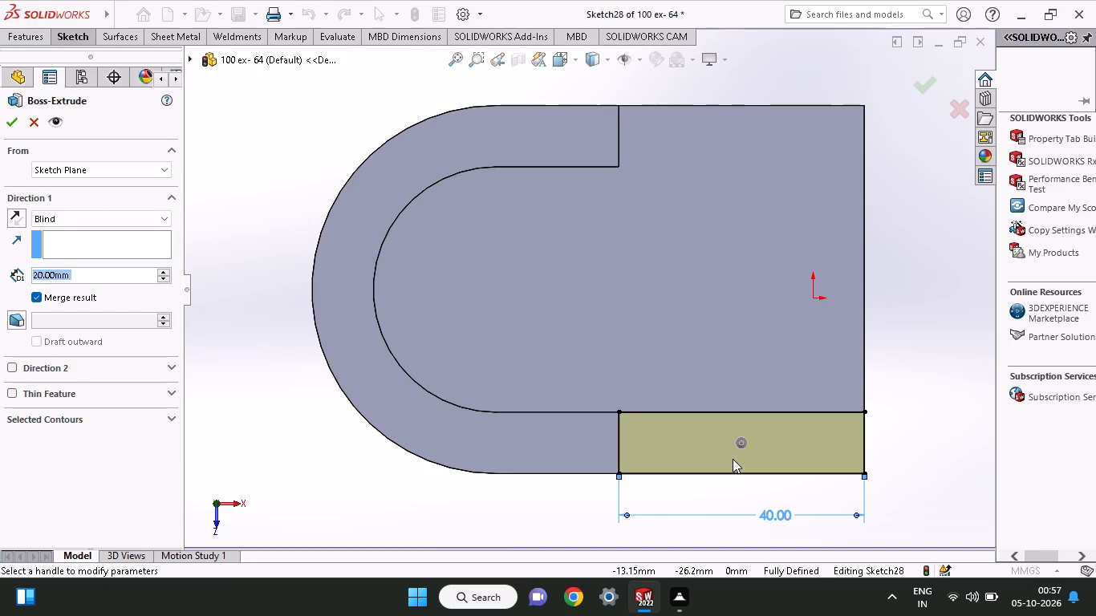
{"action": "middle_click_drag", "start_coordinate": [733, 459], "coordinate": [766, 417]}
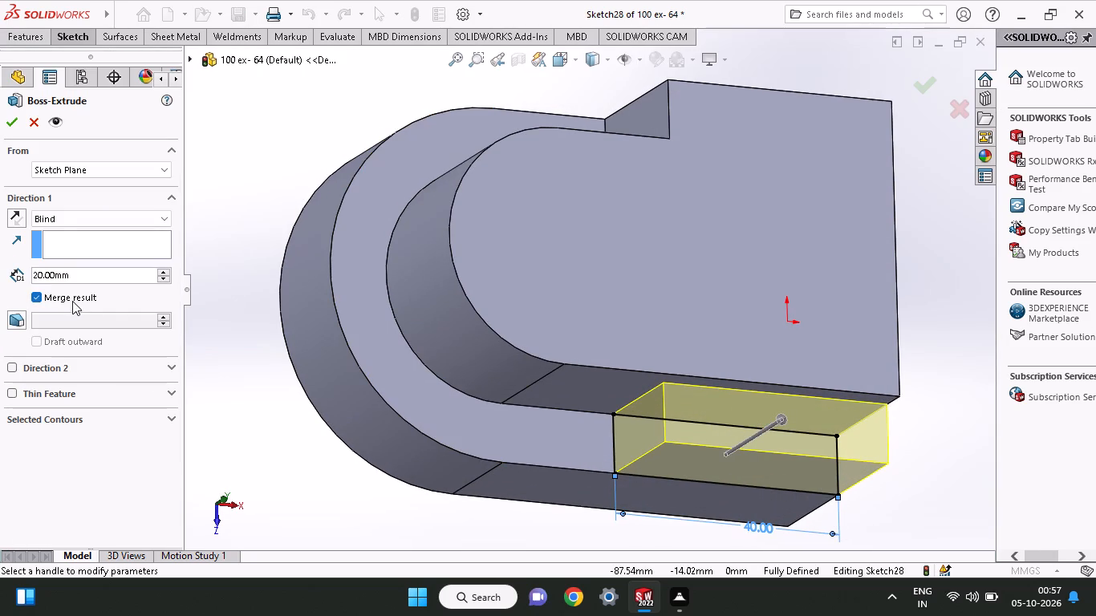
{"action": "left_click_drag", "start_coordinate": [76, 270], "coordinate": [0, 282]}
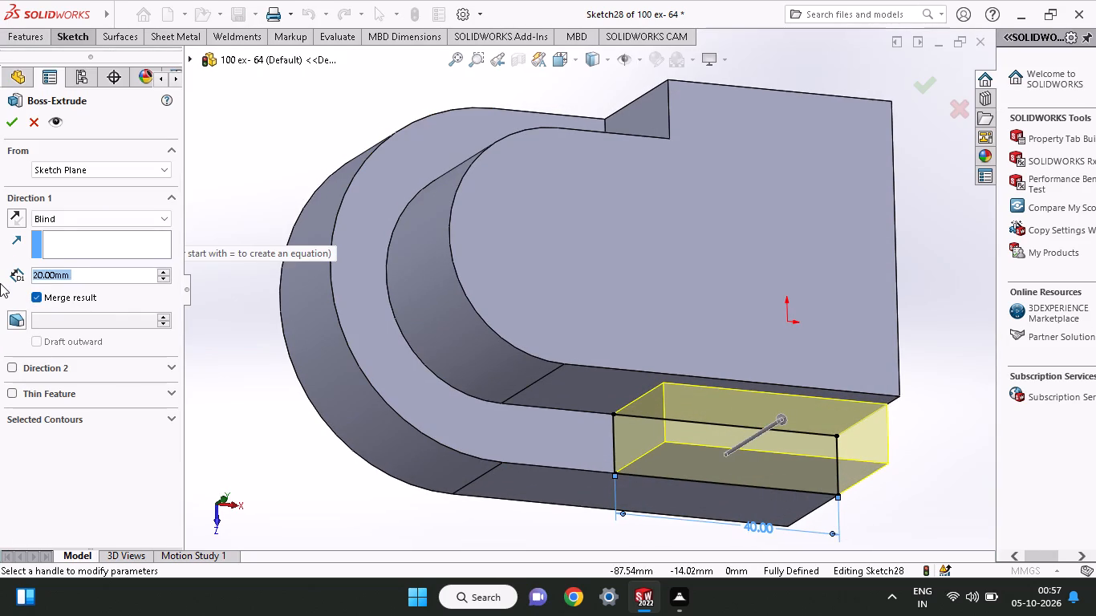
{"action": "key", "text": "5"}
{"action": "key", "text": "Return"}
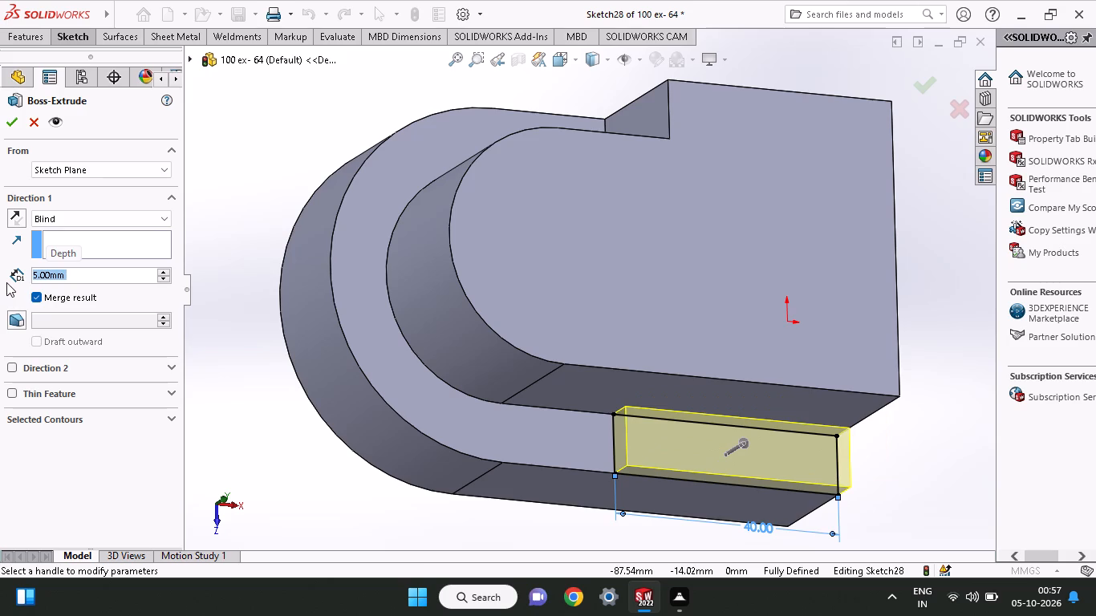
{"action": "left_click", "coordinate": [7, 126]}
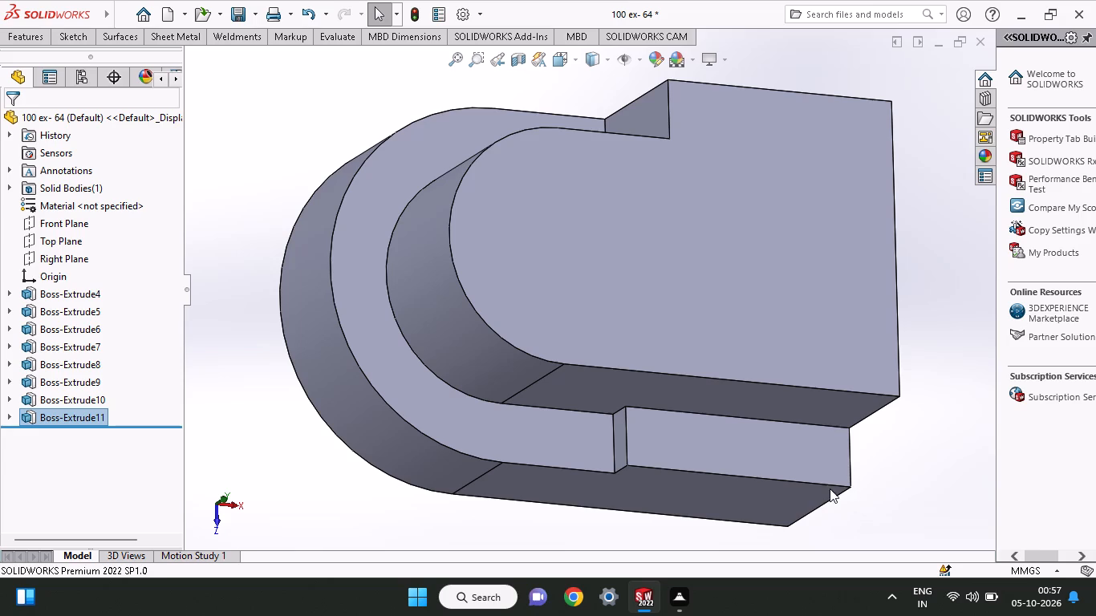
Sketch a 40 by 10 mm corner rectangle on the new 5 mm block's top face, covering the whole face.
{"action": "left_click", "coordinate": [725, 444]}
{"action": "left_click", "coordinate": [794, 394]}
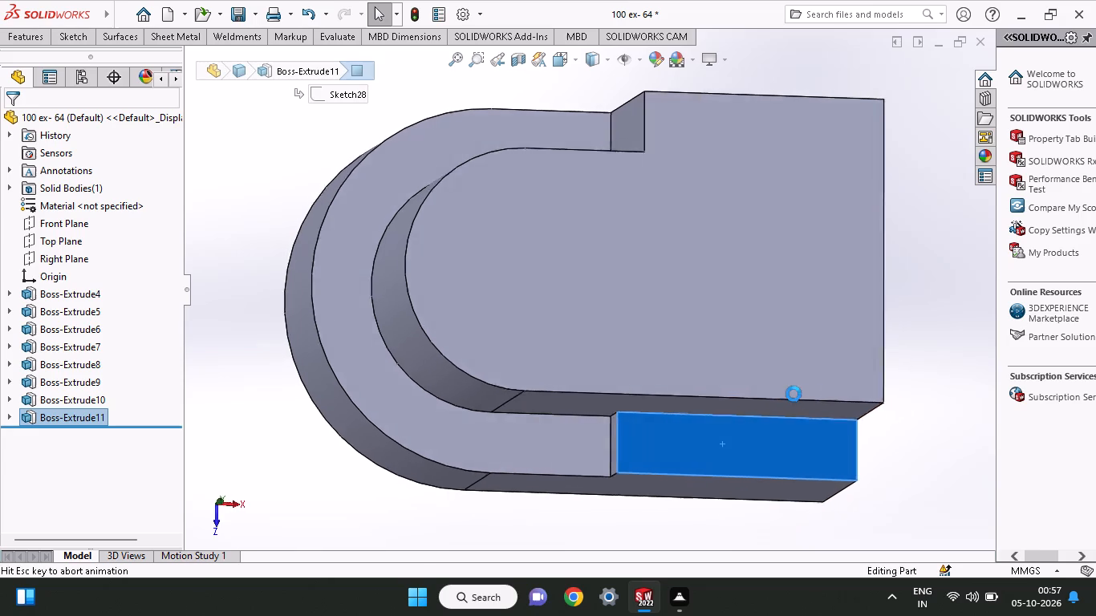
{"action": "left_click", "coordinate": [58, 42]}
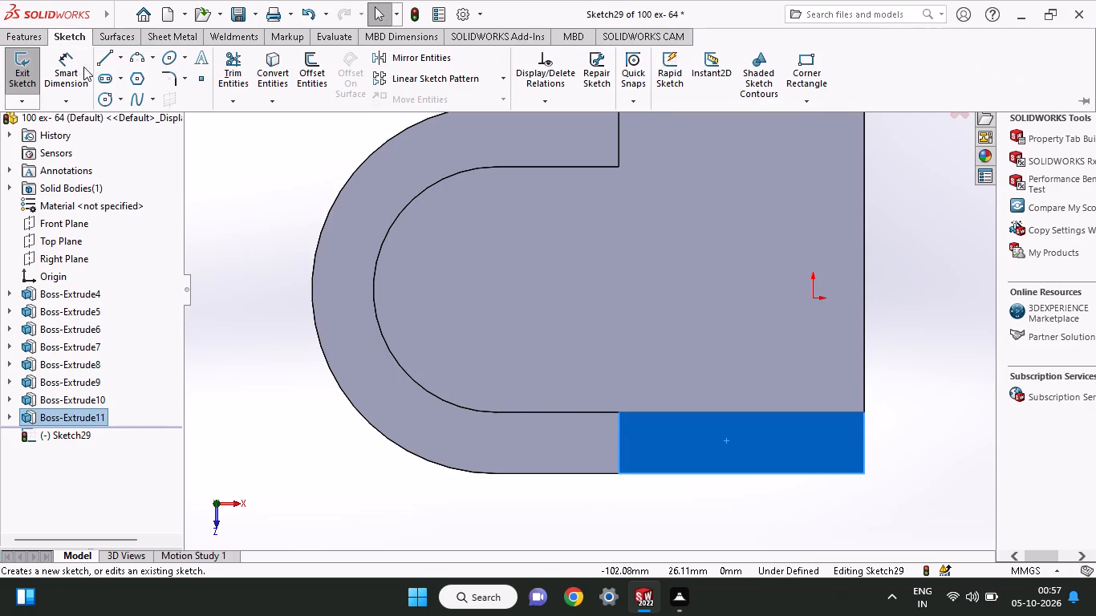
{"action": "left_click", "coordinate": [808, 70]}
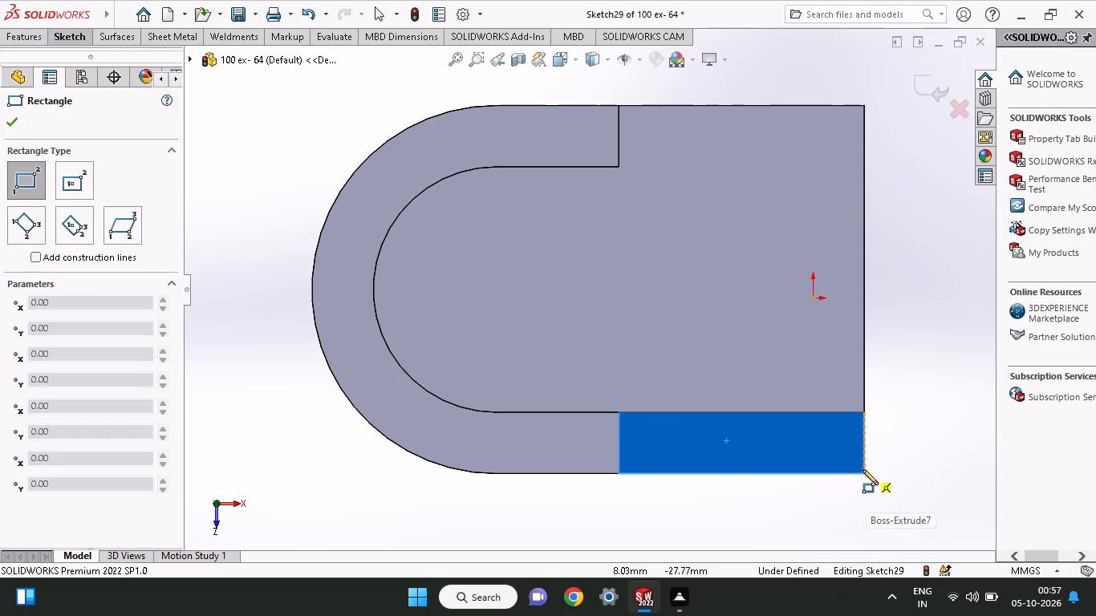
{"action": "left_click", "coordinate": [863, 474]}
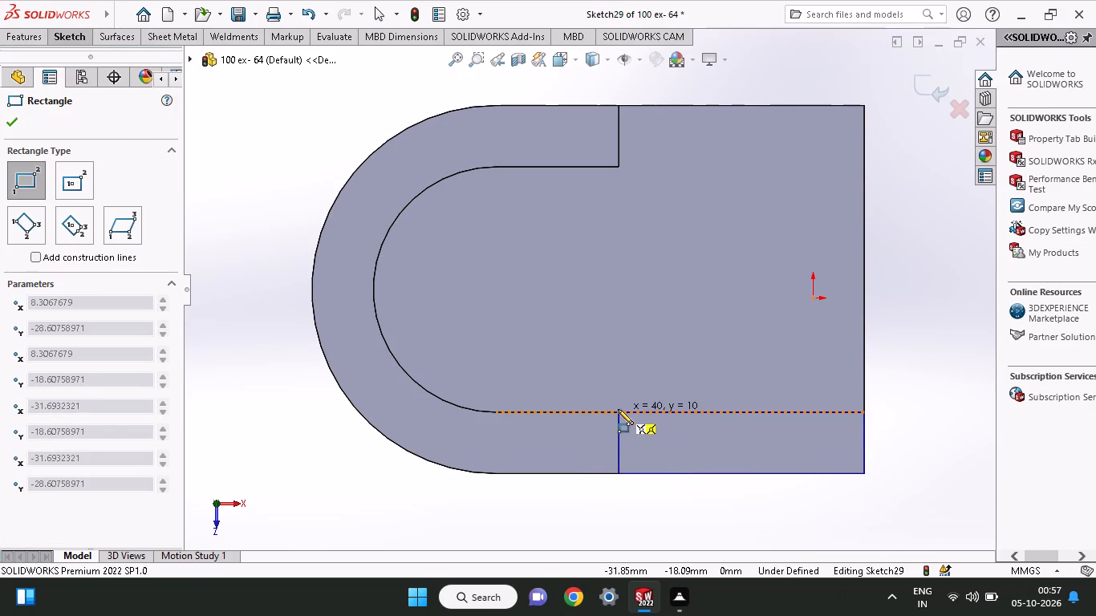
{"action": "left_click", "coordinate": [619, 410]}
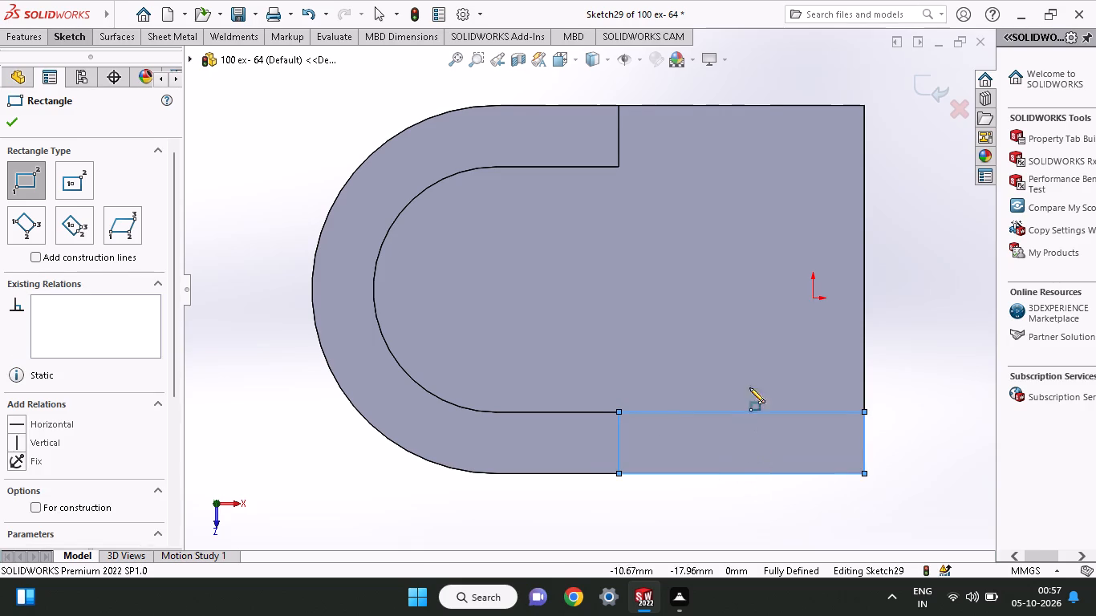
Extrude the rectangle on the block as a blind 20 mm boss with merge result on.
{"action": "left_click", "coordinate": [18, 29]}
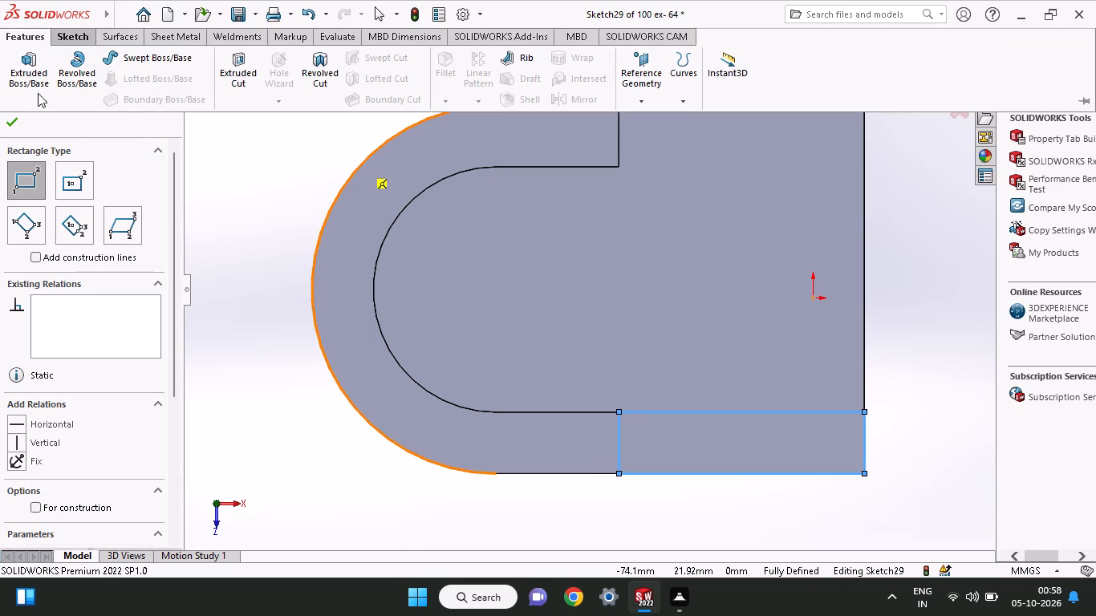
{"action": "left_click", "coordinate": [22, 68]}
{"action": "middle_click_drag", "start_coordinate": [404, 401], "coordinate": [447, 326]}
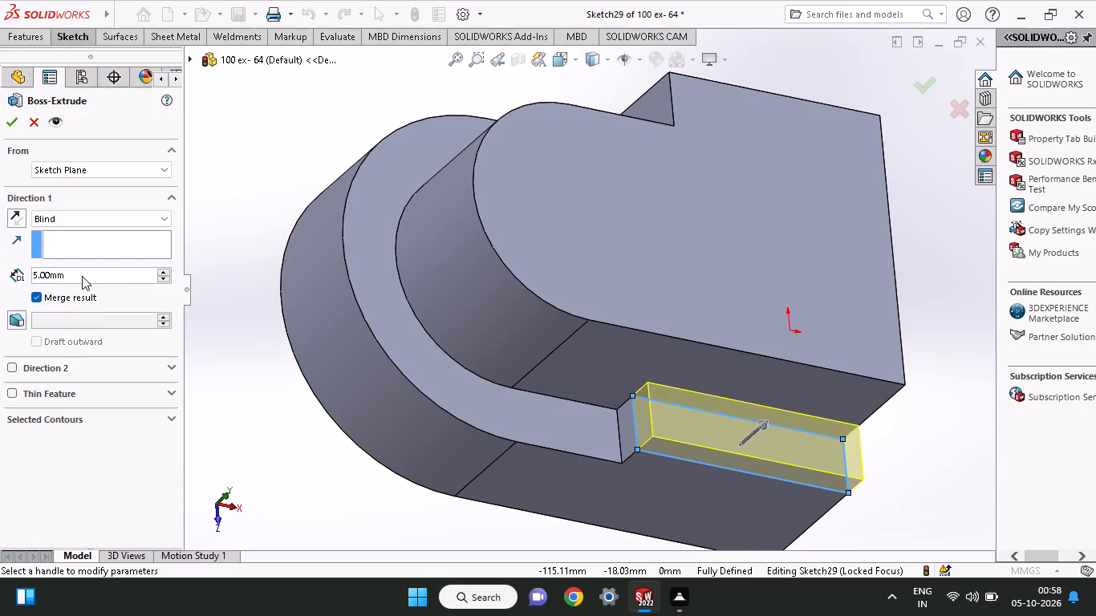
{"action": "left_click_drag", "start_coordinate": [82, 277], "coordinate": [0, 278]}
{"action": "type", "text": "20"}
{"action": "key", "text": "Return"}
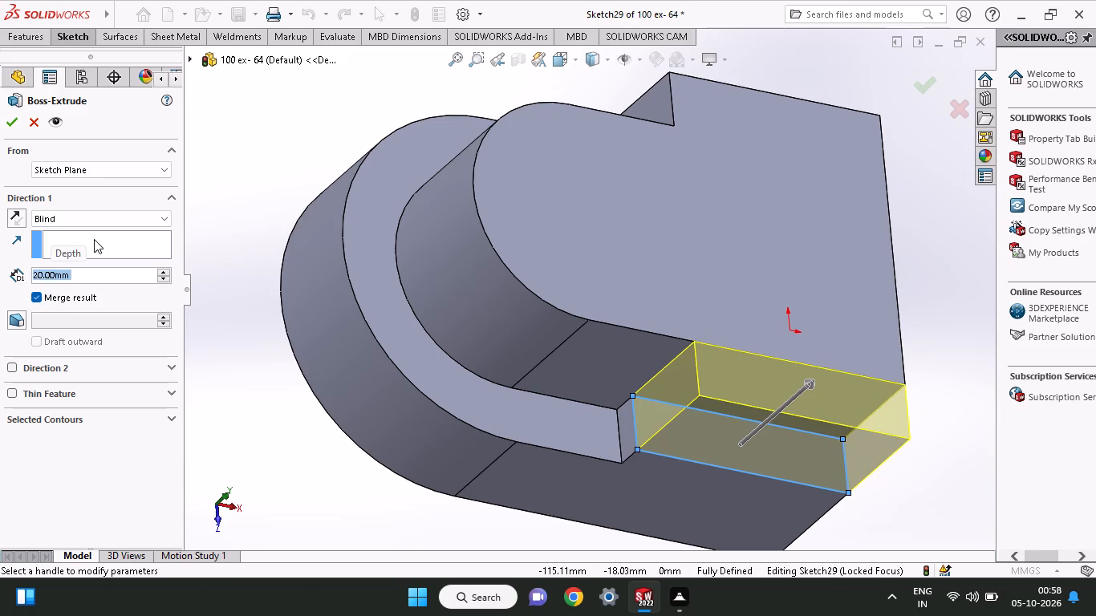
{"action": "left_click", "coordinate": [10, 126]}
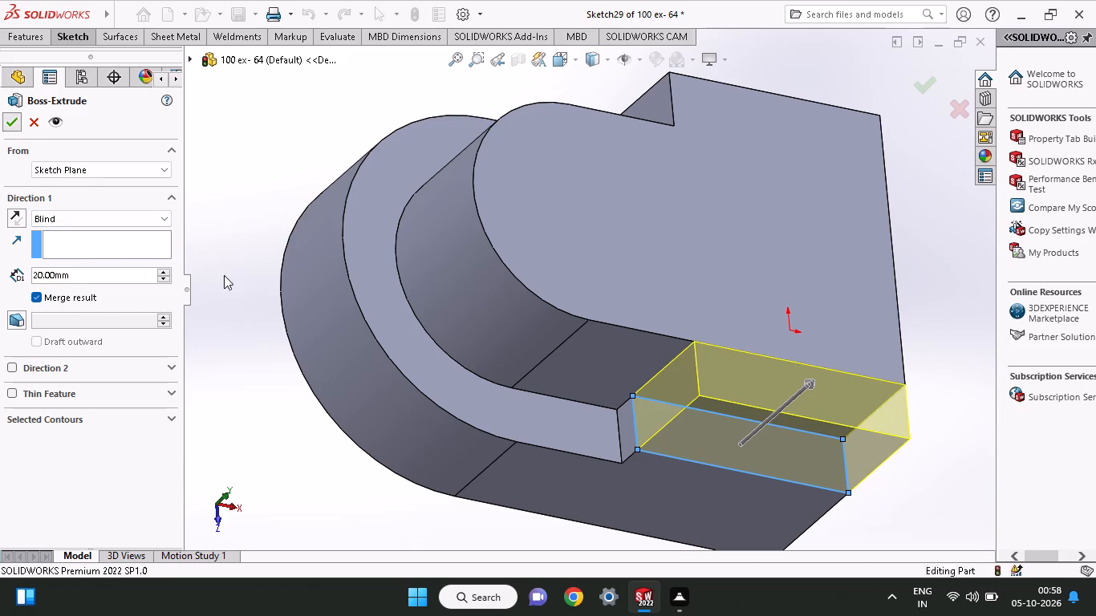
Sketch a circle about 10 mm in diameter on the raised body's top face, centred on its rounded end's arc.
{"action": "middle_click_drag", "start_coordinate": [452, 387], "coordinate": [359, 509]}
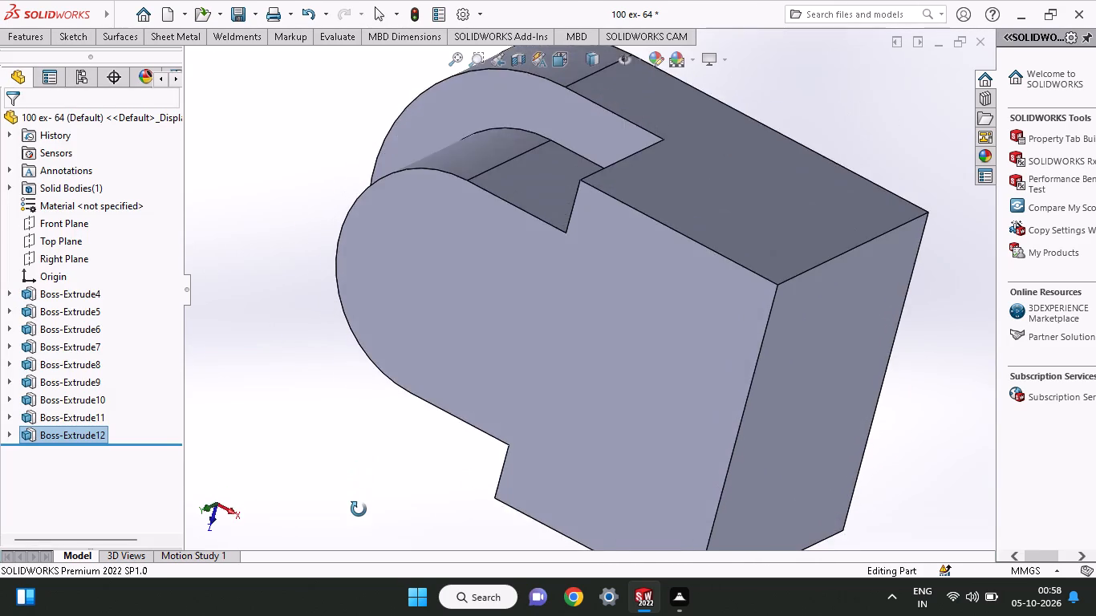
{"action": "middle_click_drag", "start_coordinate": [359, 509], "coordinate": [453, 450]}
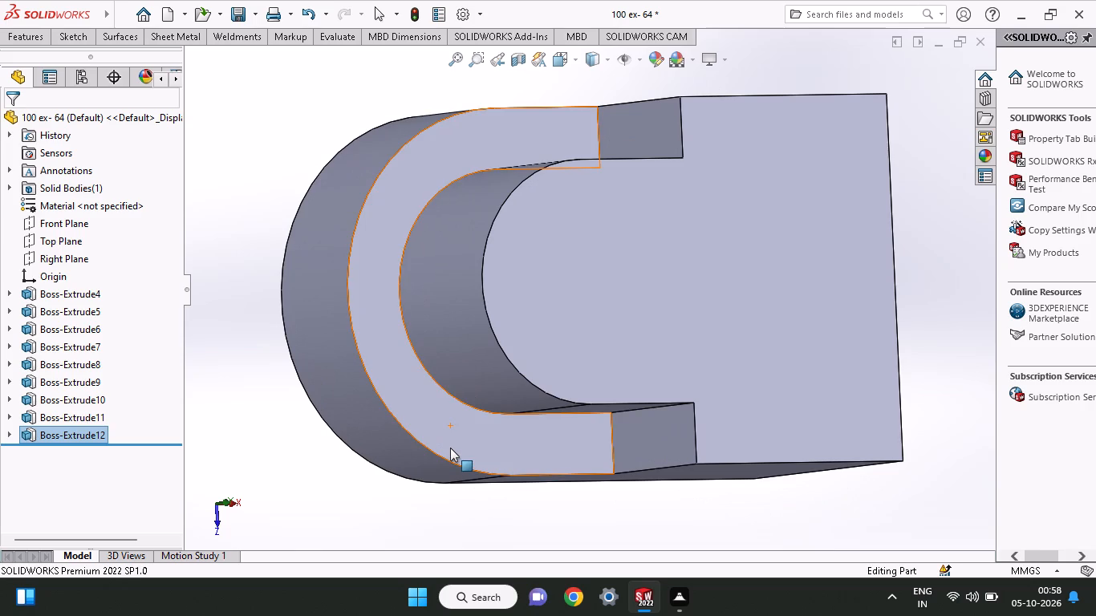
{"action": "left_click", "coordinate": [569, 332]}
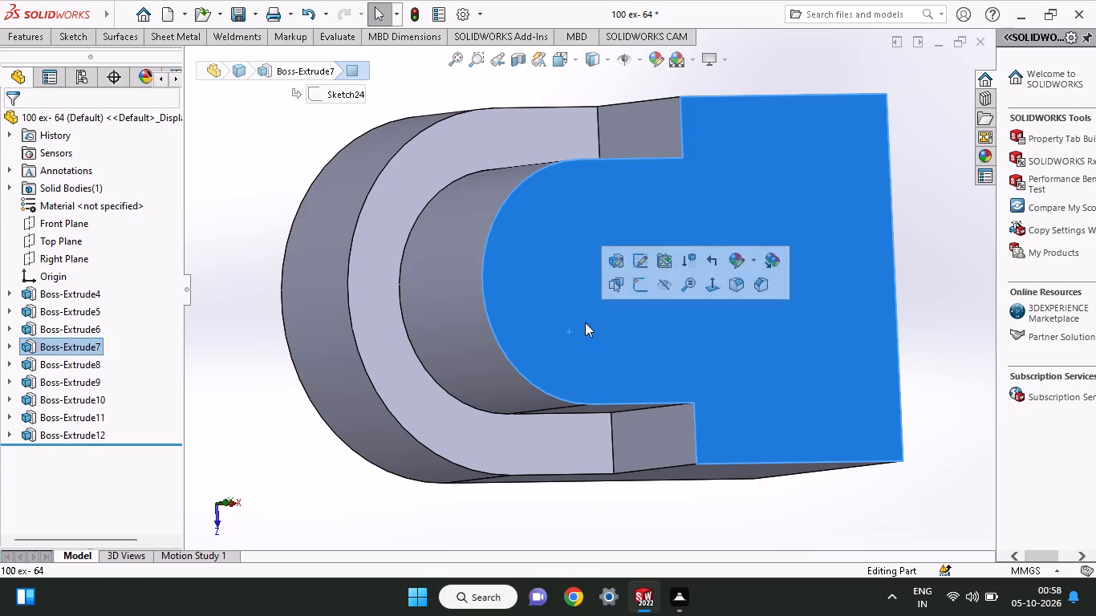
{"action": "left_click", "coordinate": [632, 289]}
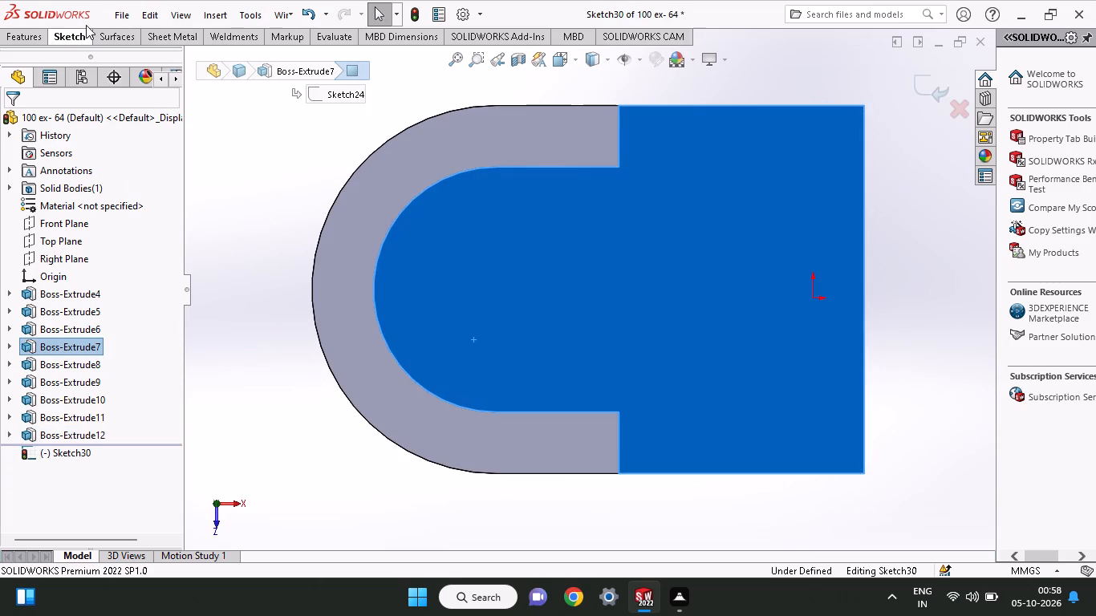
{"action": "left_click", "coordinate": [79, 32]}
{"action": "left_click", "coordinate": [104, 97]}
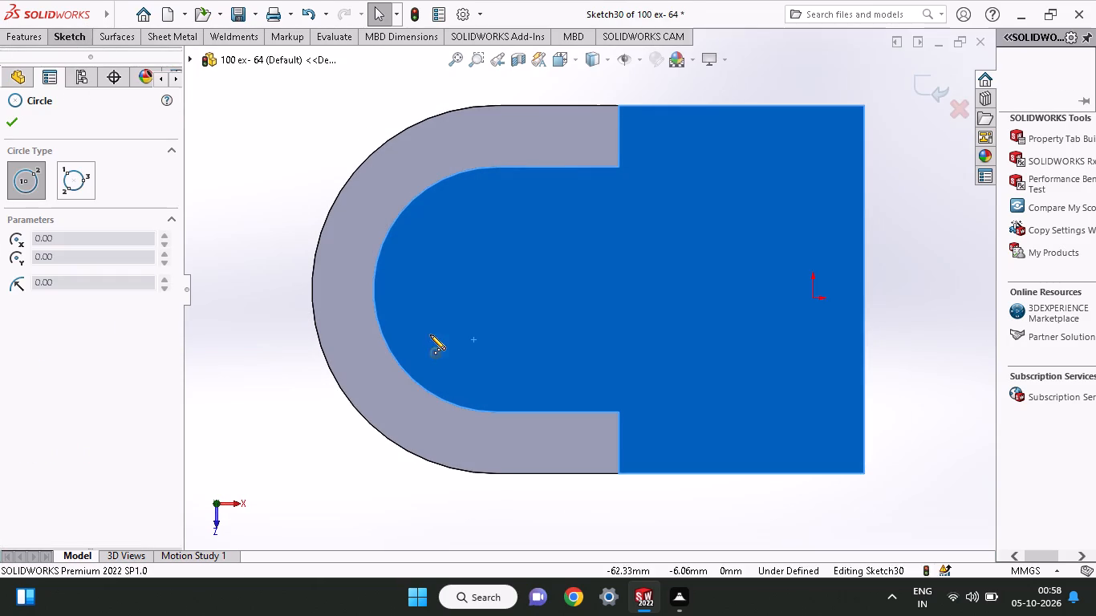
{"action": "left_click", "coordinate": [498, 288]}
{"action": "left_click", "coordinate": [507, 319]}
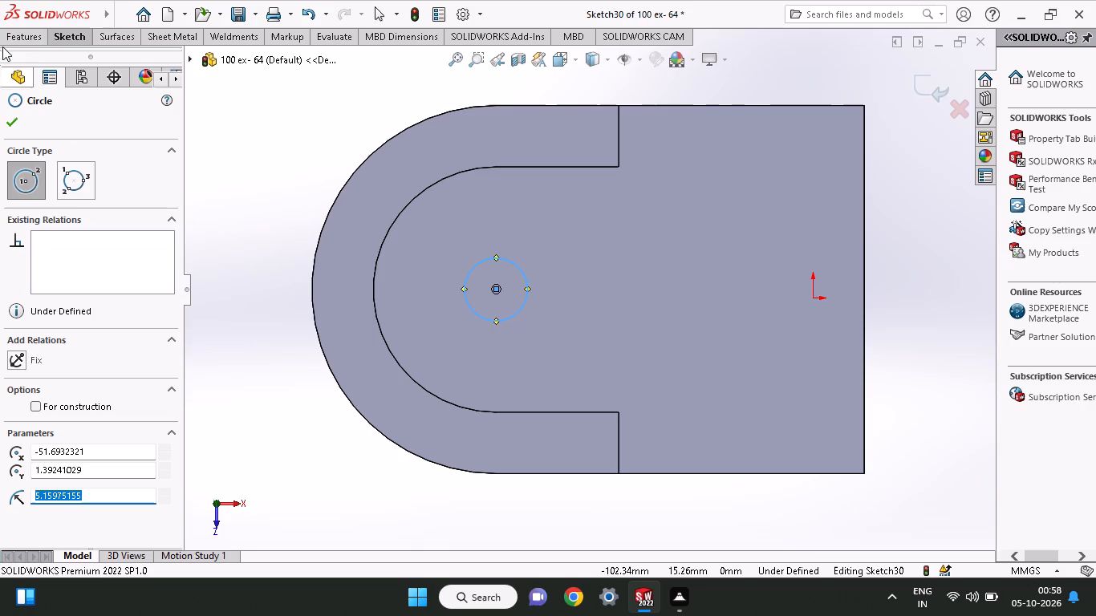
Dimension the circle's diameter as 20 mm.
{"action": "left_click", "coordinate": [51, 37]}
{"action": "left_click", "coordinate": [51, 57]}
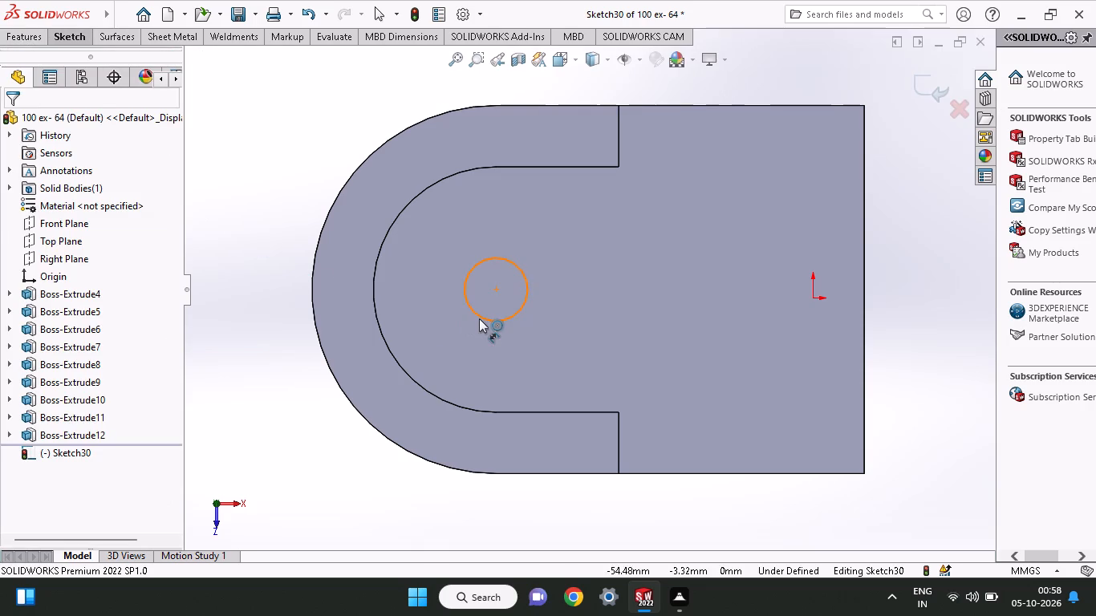
{"action": "left_click", "coordinate": [479, 318]}
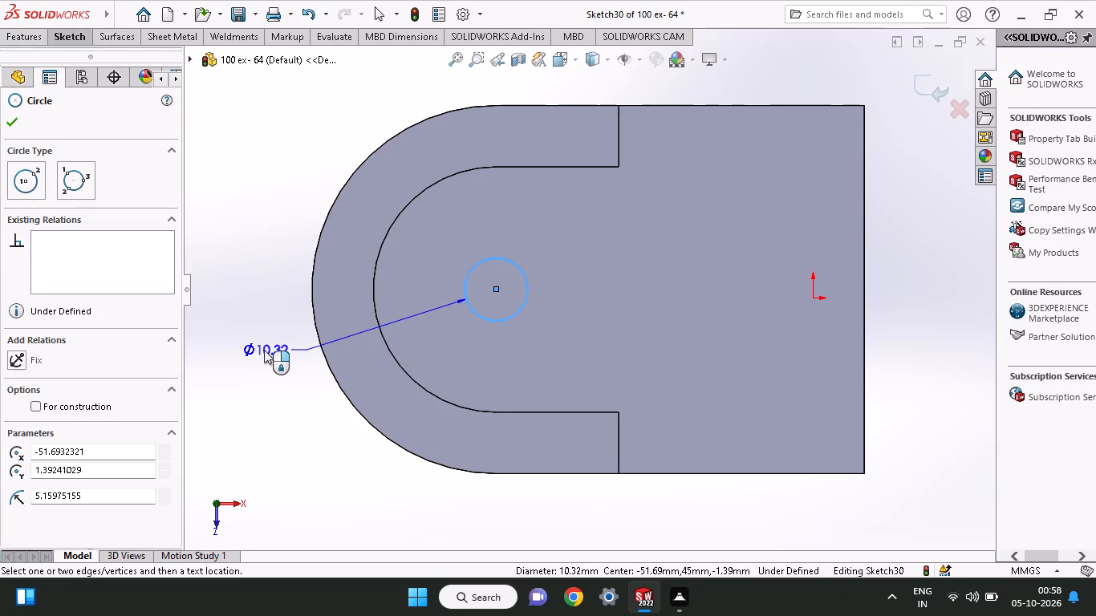
{"action": "left_click", "coordinate": [264, 350]}
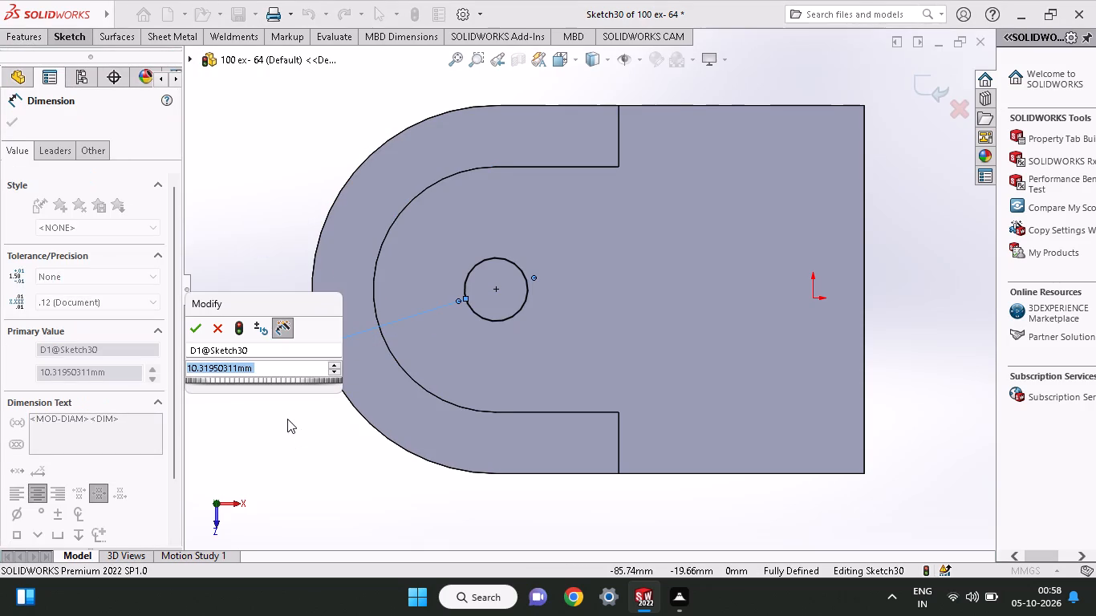
{"action": "type", "text": "20"}
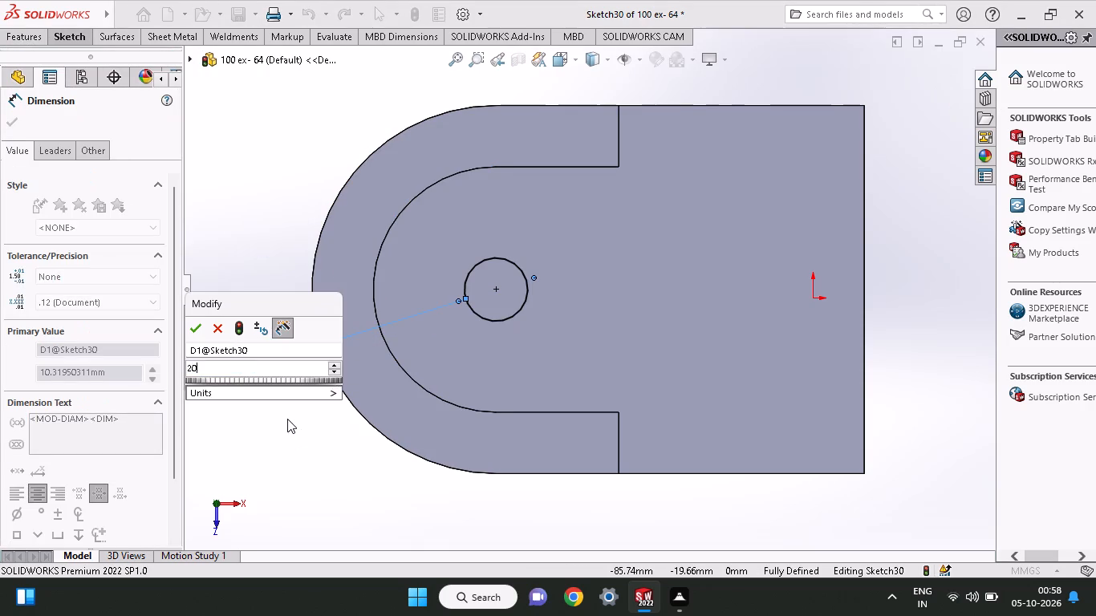
{"action": "key", "text": "Return"}
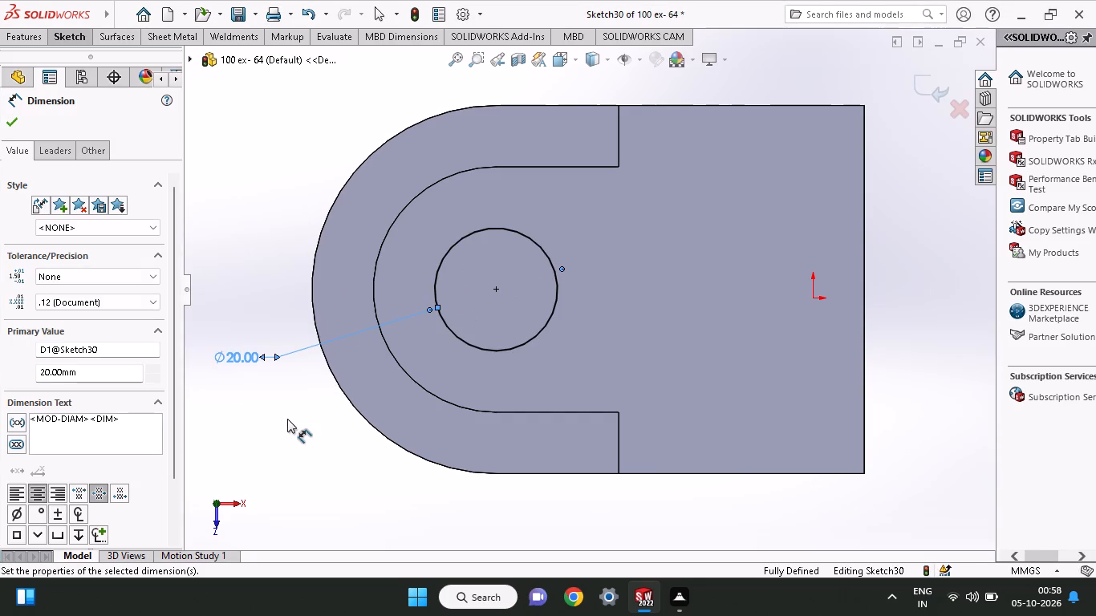
Cut-extrude the circle as a blind cut, extending its depth through the whole part.
{"action": "left_click", "coordinate": [17, 44]}
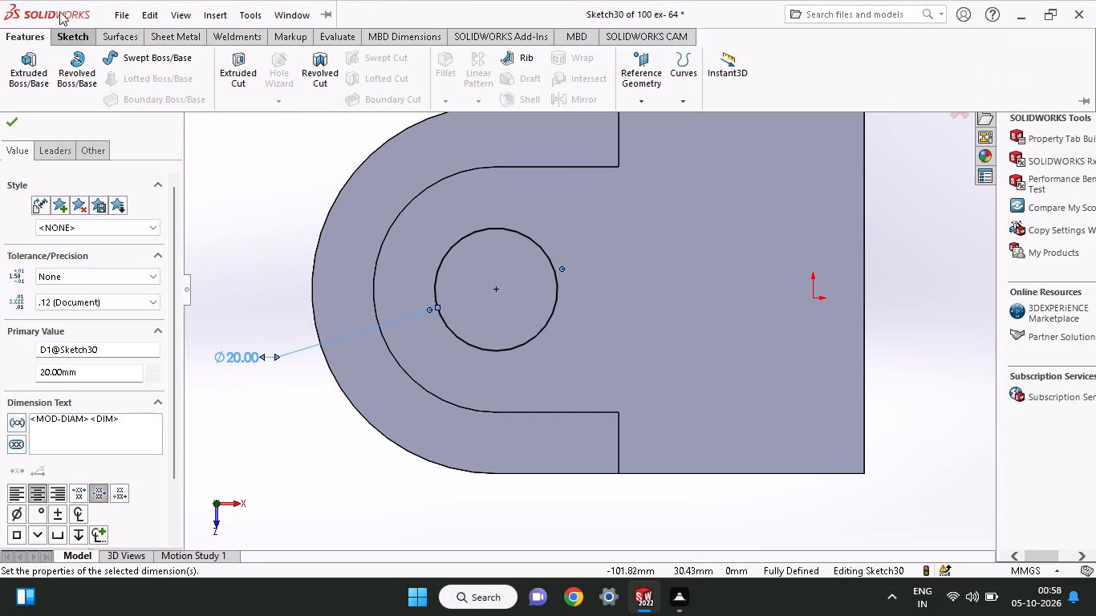
{"action": "left_click", "coordinate": [254, 80]}
{"action": "middle_click_drag", "start_coordinate": [493, 363], "coordinate": [548, 273]}
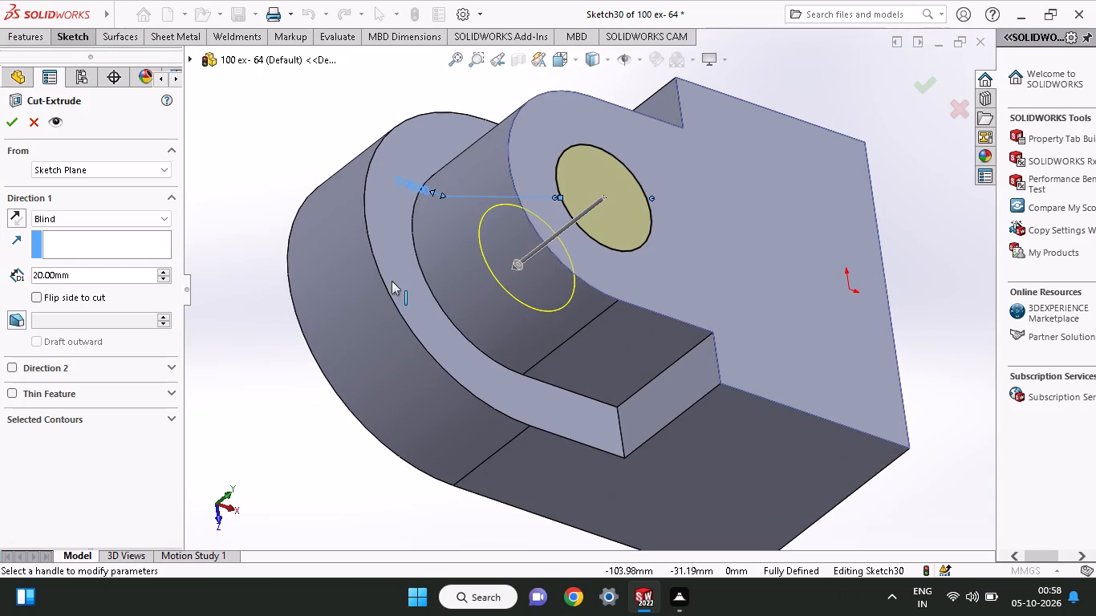
{"action": "left_click_drag", "start_coordinate": [505, 270], "coordinate": [320, 432]}
{"action": "left_click", "coordinate": [9, 120]}
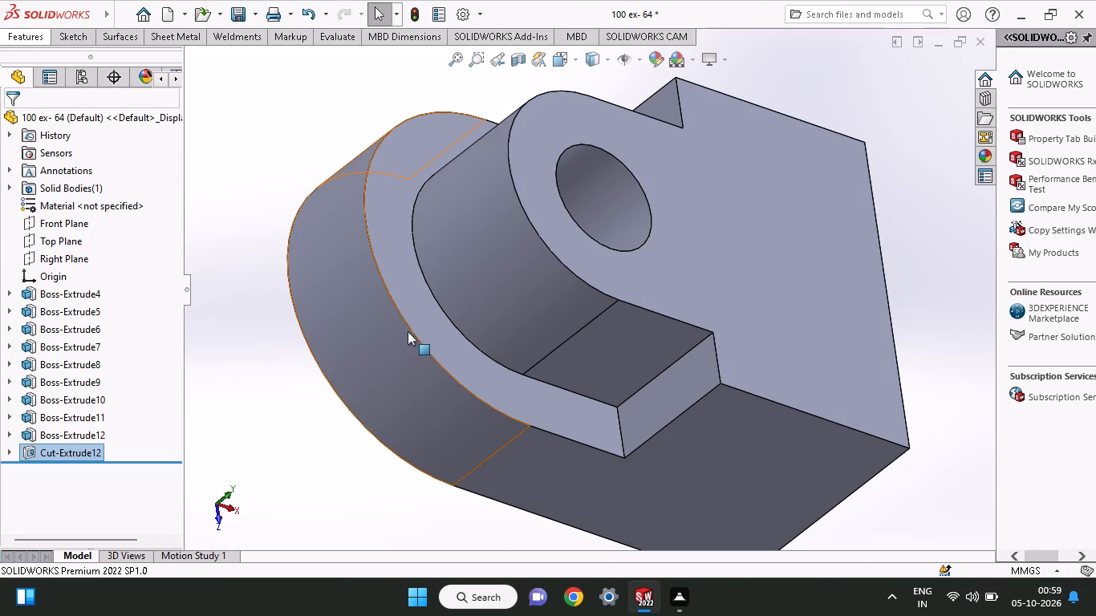
Sketch a line about 11 mm long on the block's top face, running from the square end's back corner along the long edge.
{"action": "middle_click_drag", "start_coordinate": [481, 314], "coordinate": [457, 255]}
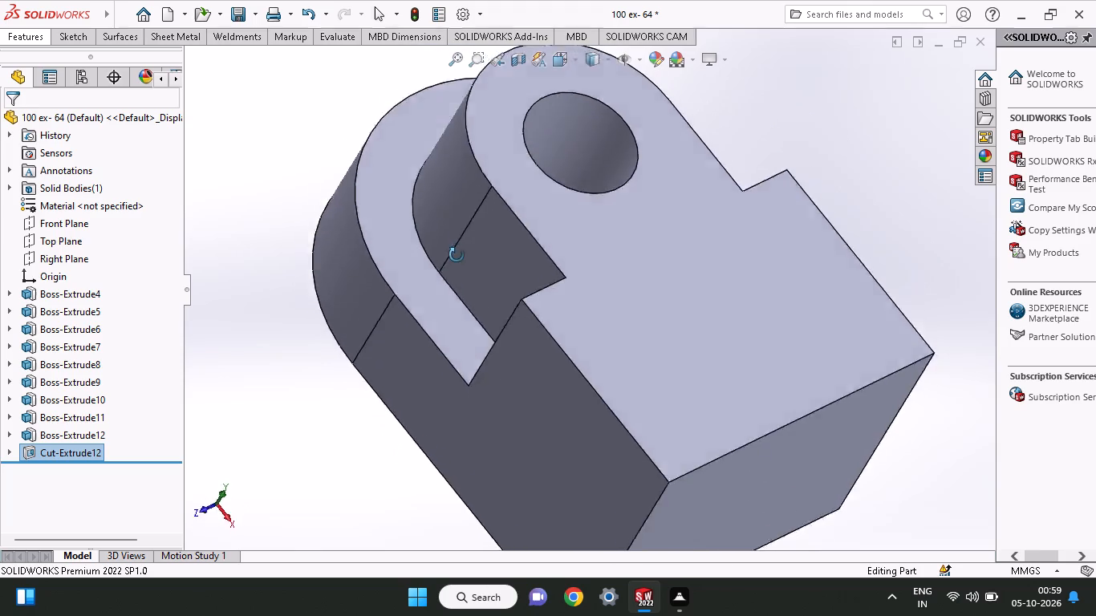
{"action": "middle_click_drag", "start_coordinate": [457, 255], "coordinate": [560, 557]}
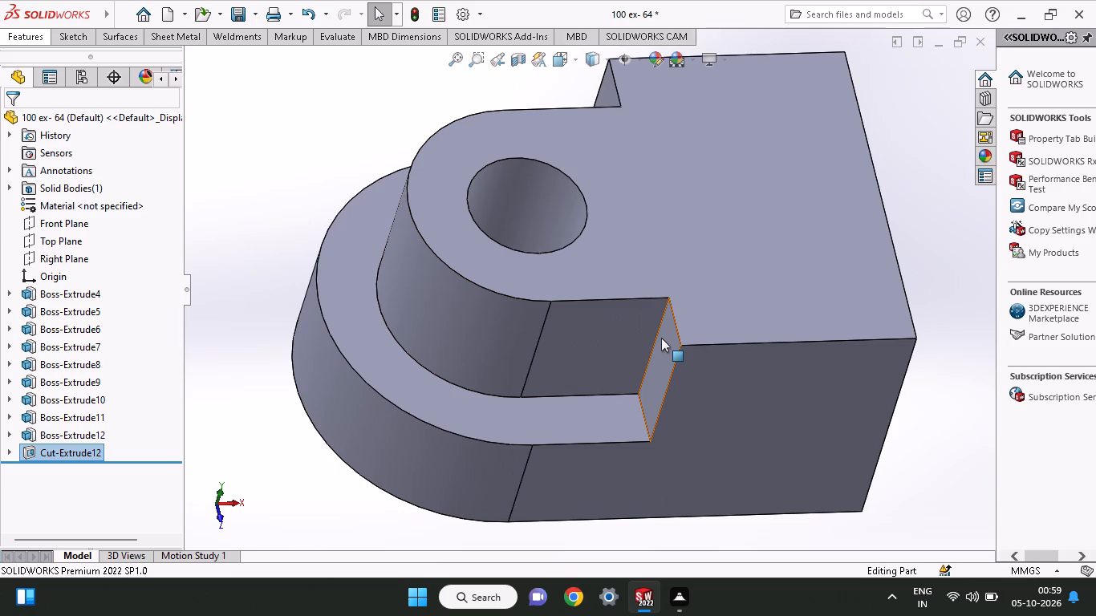
{"action": "middle_click_drag", "start_coordinate": [660, 321], "coordinate": [651, 436]}
{"action": "left_click", "coordinate": [796, 222]}
{"action": "left_click", "coordinate": [859, 179]}
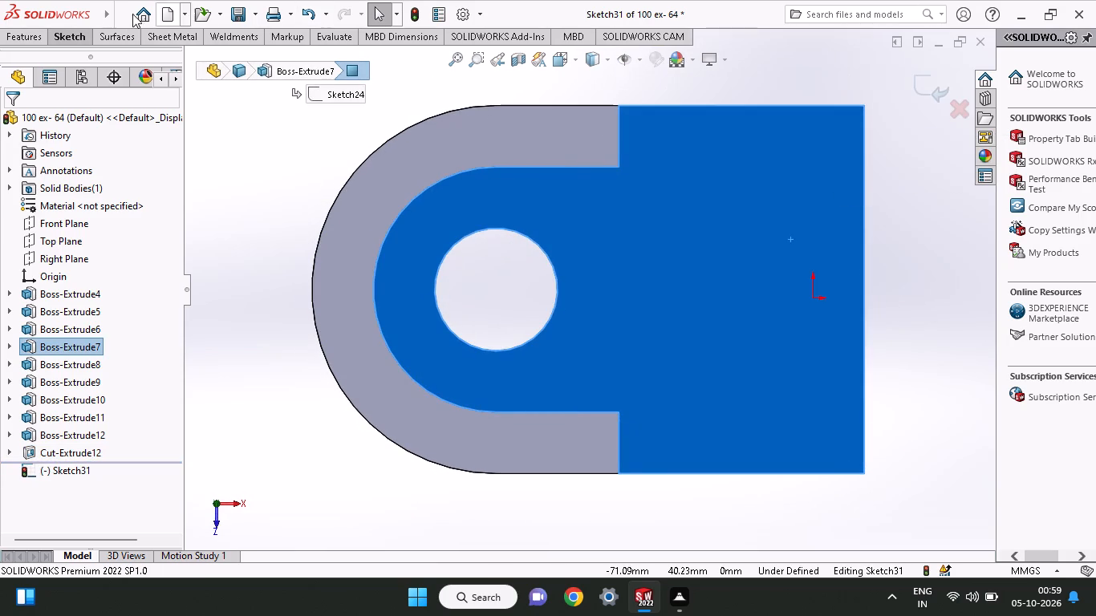
{"action": "left_click", "coordinate": [72, 37]}
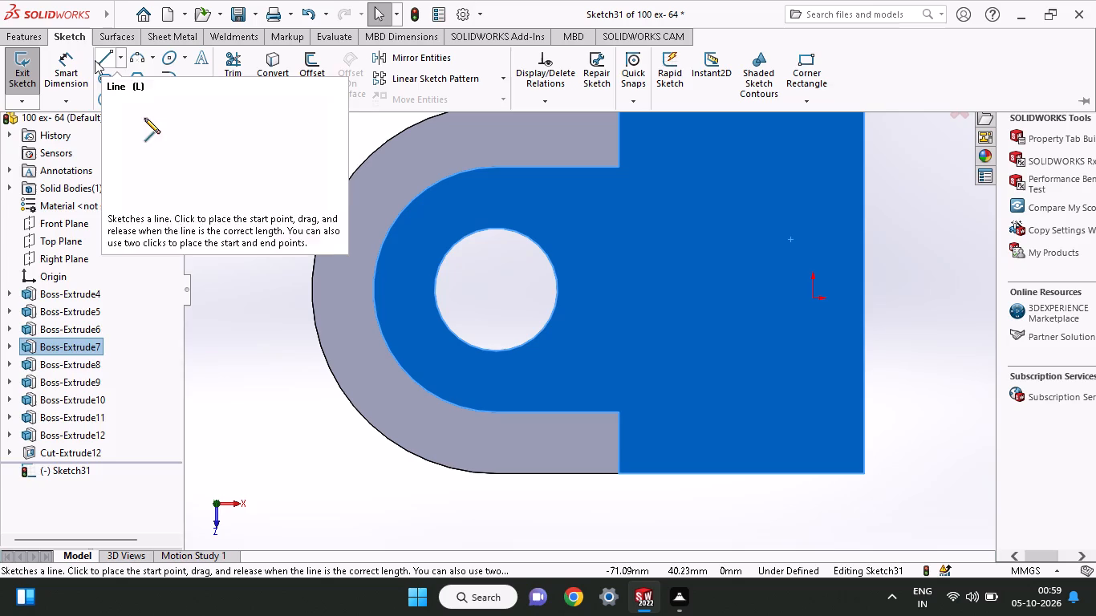
{"action": "left_click", "coordinate": [95, 60]}
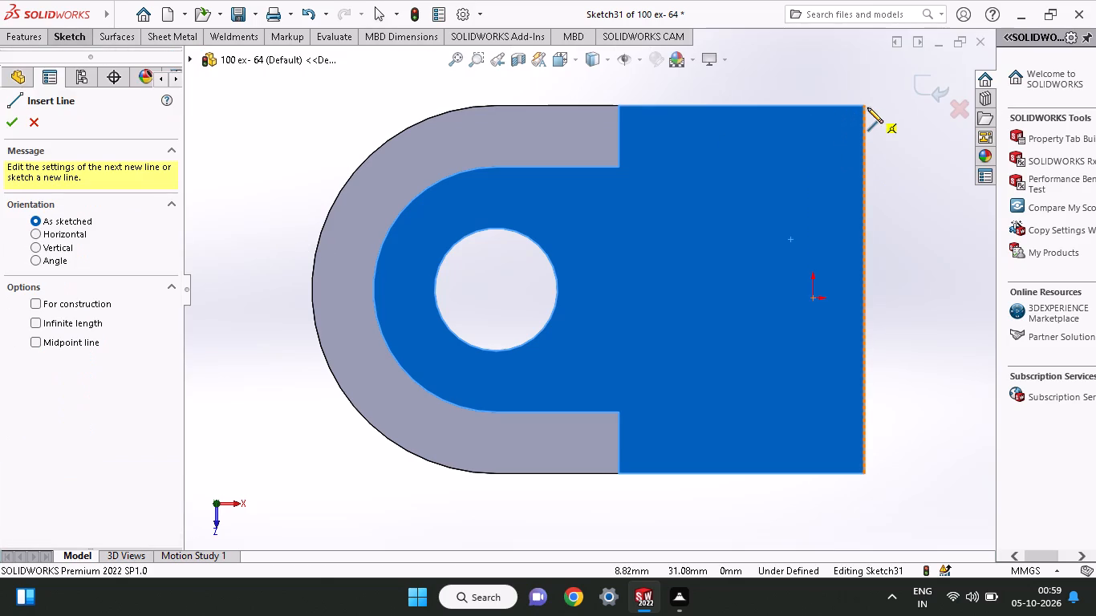
{"action": "left_click", "coordinate": [865, 103]}
{"action": "left_click", "coordinate": [795, 104]}
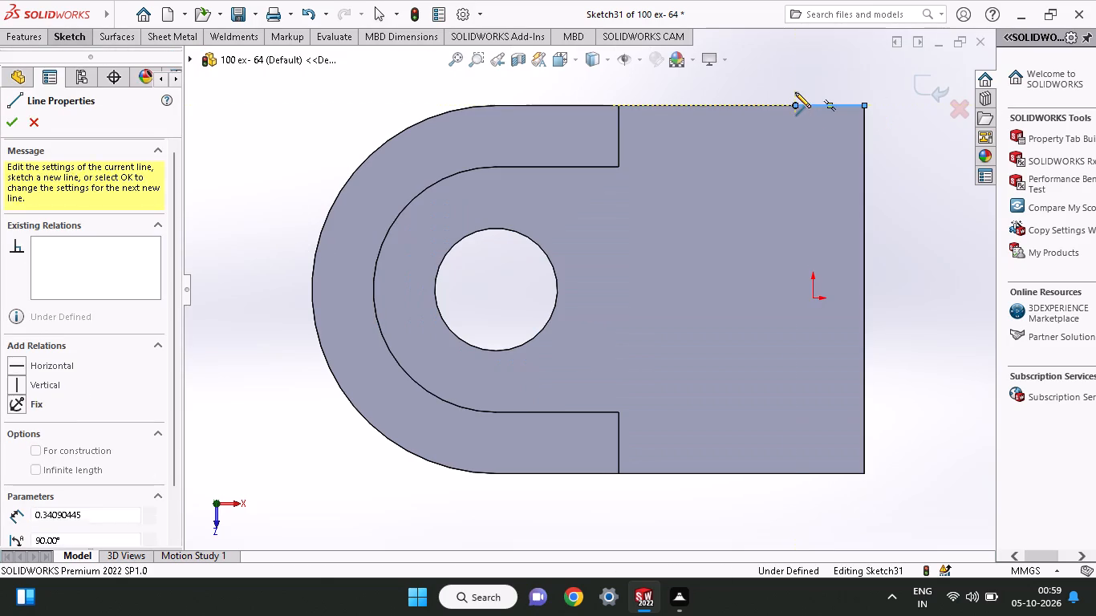
{"action": "right_click", "coordinate": [795, 83]}
{"action": "left_click", "coordinate": [802, 87]}
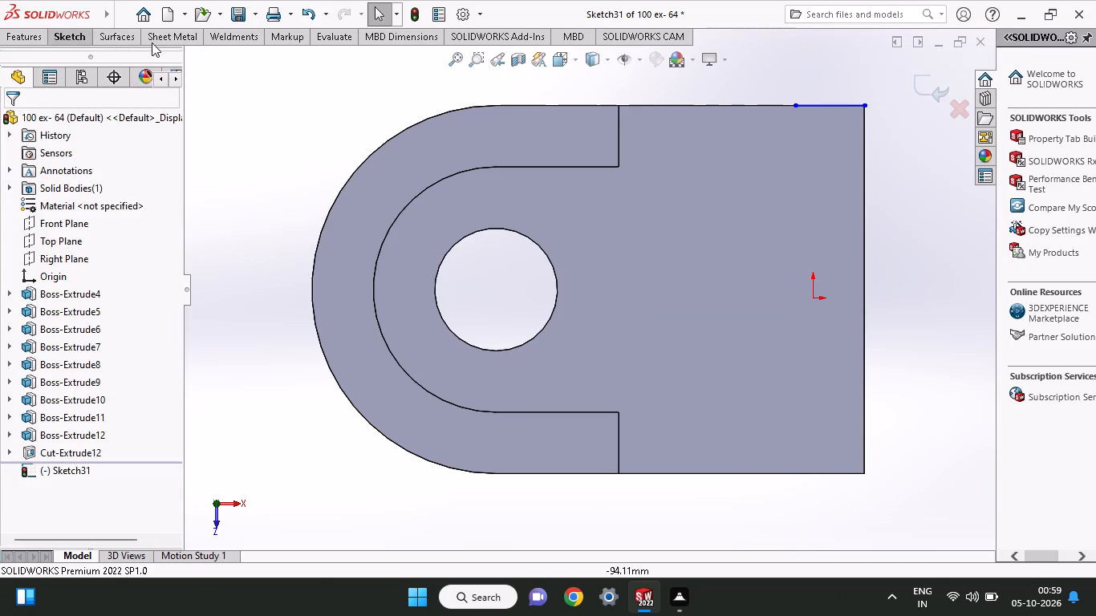
Sketch a second line about 9 mm long from the same corner along the square end's short edge.
{"action": "left_click", "coordinate": [79, 41]}
{"action": "left_click", "coordinate": [98, 63]}
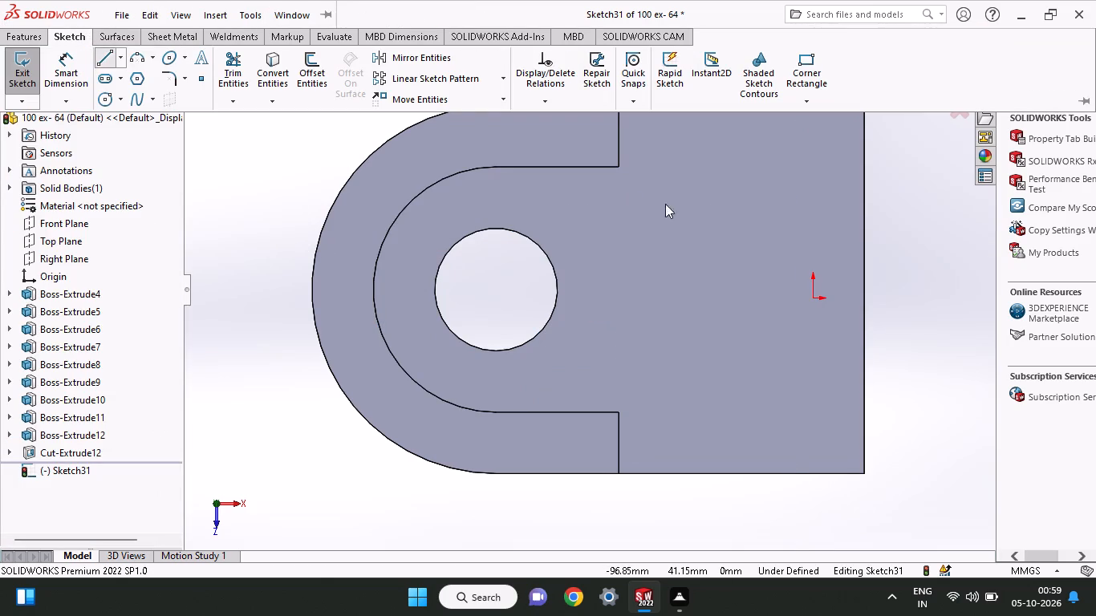
{"action": "left_click", "coordinate": [862, 107]}
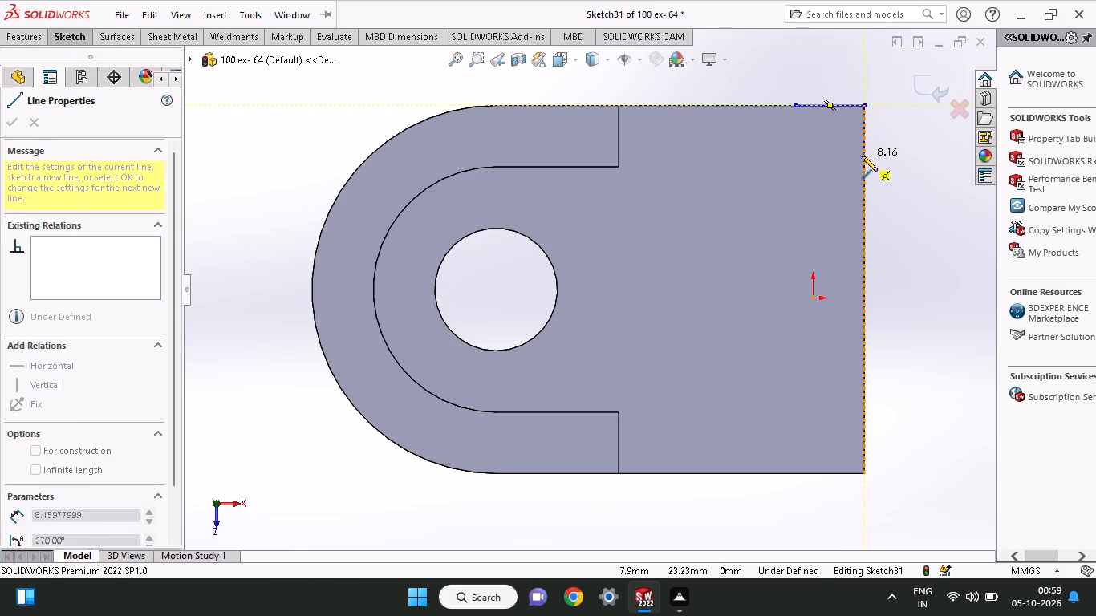
{"action": "left_click", "coordinate": [863, 164]}
{"action": "right_click", "coordinate": [881, 155]}
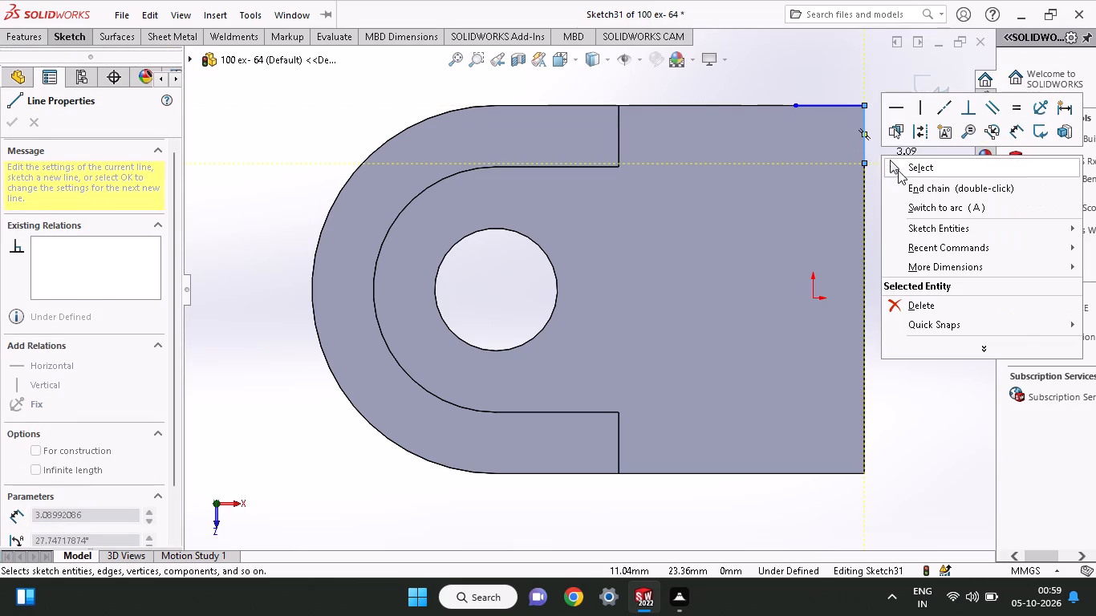
{"action": "left_click", "coordinate": [898, 170]}
Dimension both corner lines, the one along the long edge and the one along the short edge, as 5 mm.
{"action": "left_click", "coordinate": [59, 39]}
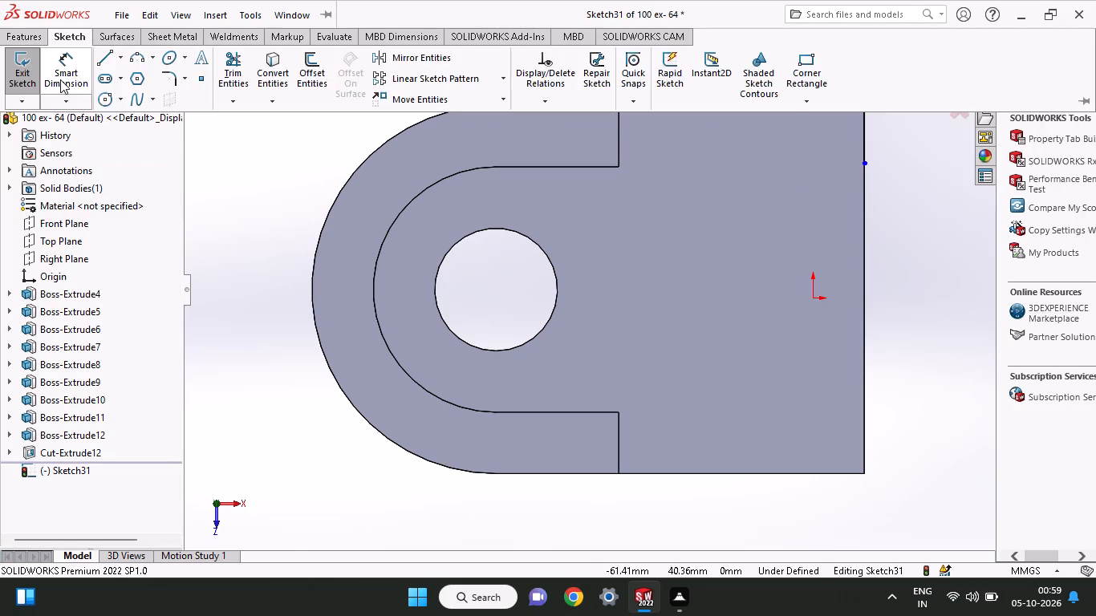
{"action": "left_click", "coordinate": [60, 79]}
{"action": "left_click", "coordinate": [841, 105]}
{"action": "left_click", "coordinate": [838, 73]}
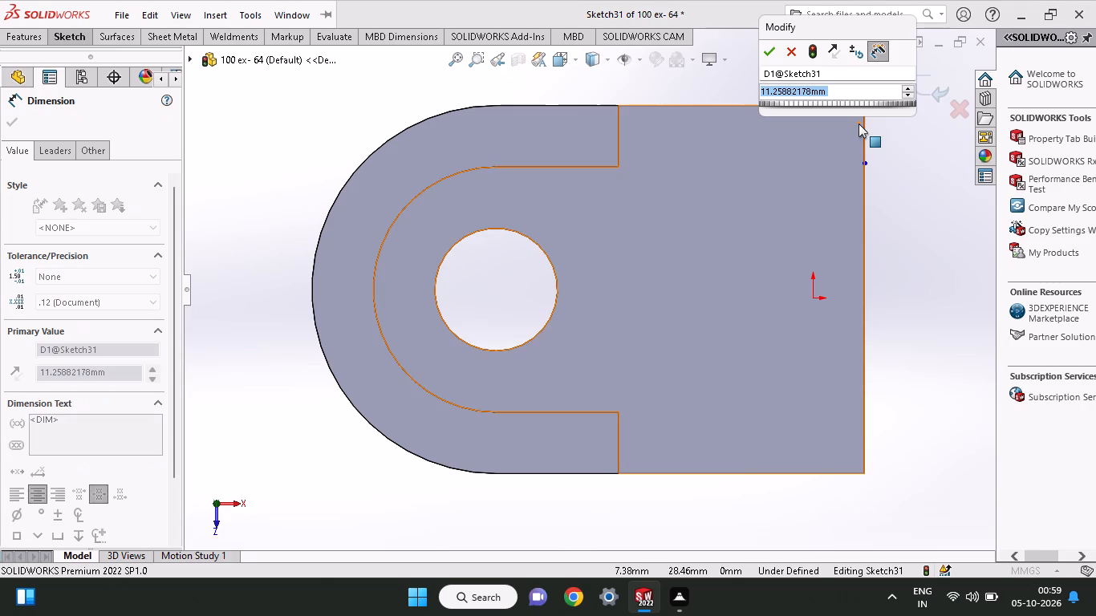
{"action": "key", "text": "5"}
{"action": "key", "text": "Return"}
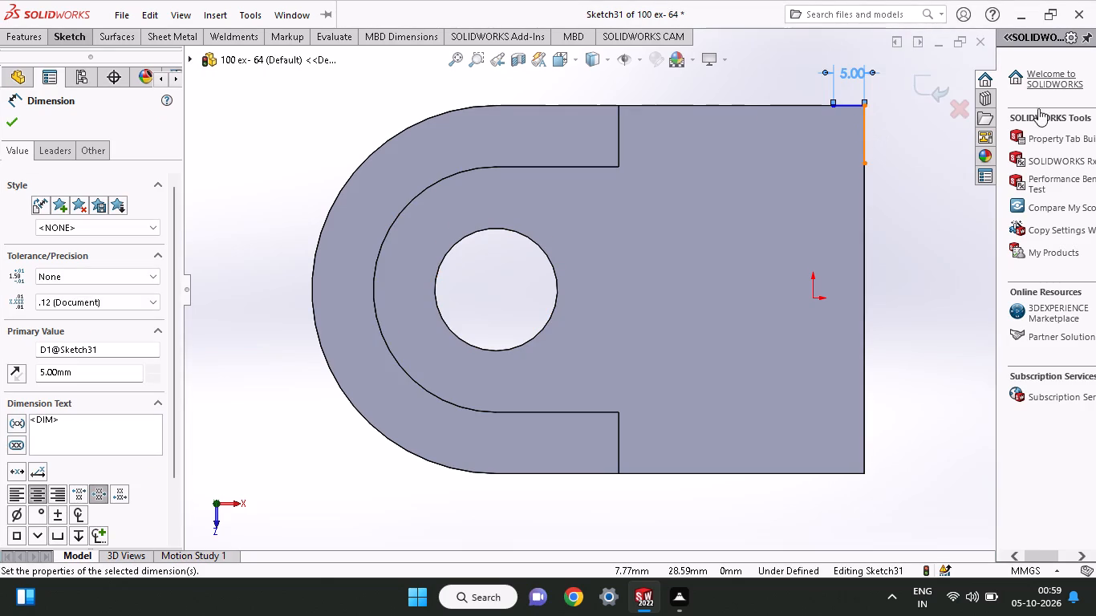
{"action": "left_click", "coordinate": [866, 137]}
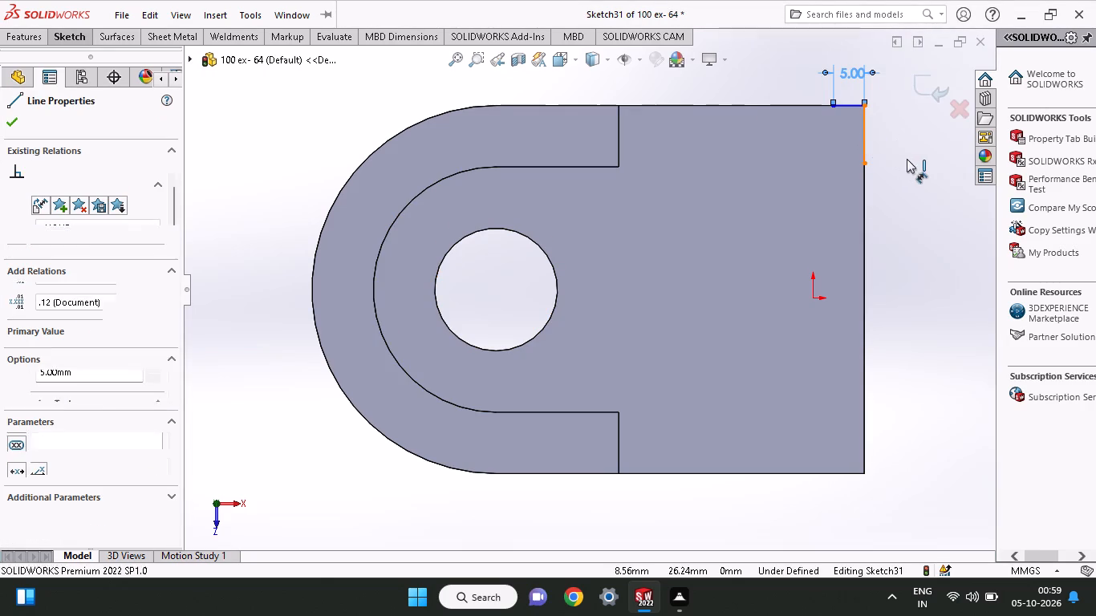
{"action": "left_click", "coordinate": [903, 140]}
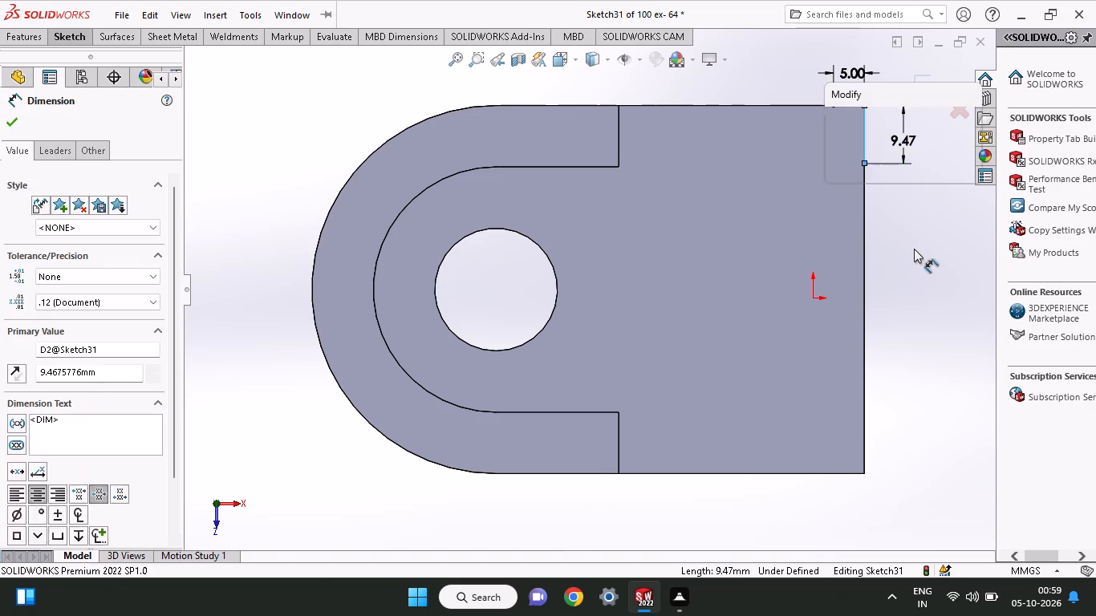
{"action": "key", "text": "5"}
{"action": "key", "text": "Return"}
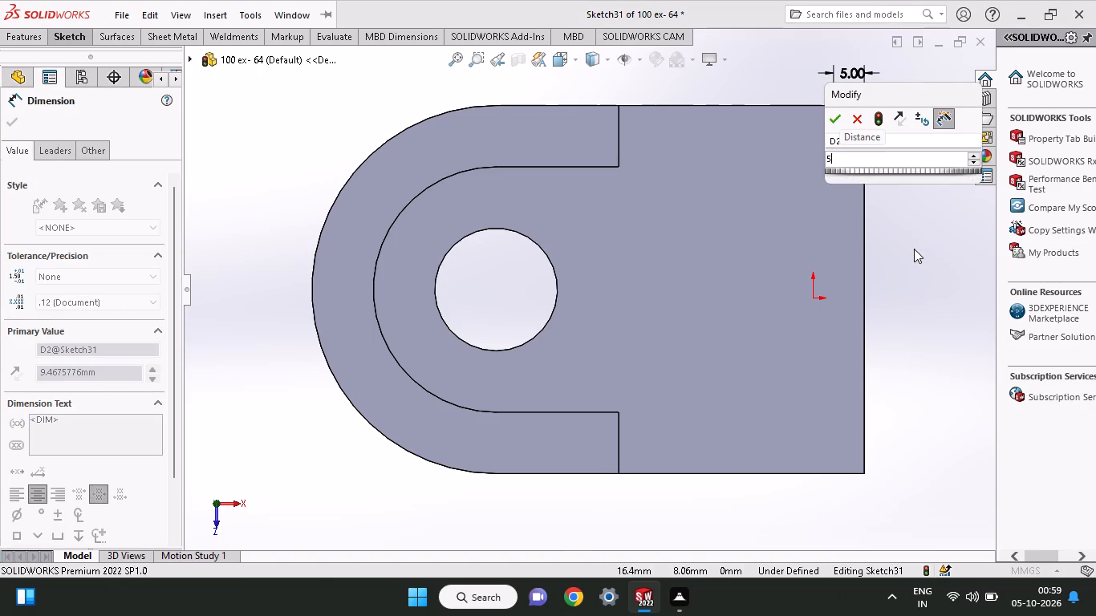
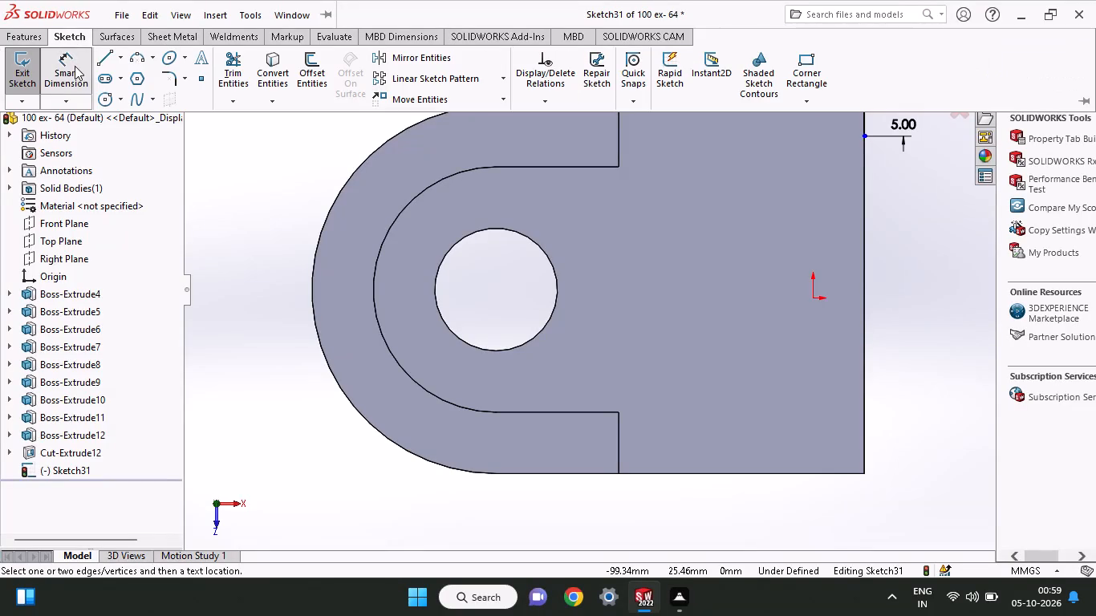
Sketch a vertical line about 7 mm long into the face from the free end of the long-edge corner line.
{"action": "left_click", "coordinate": [101, 57]}
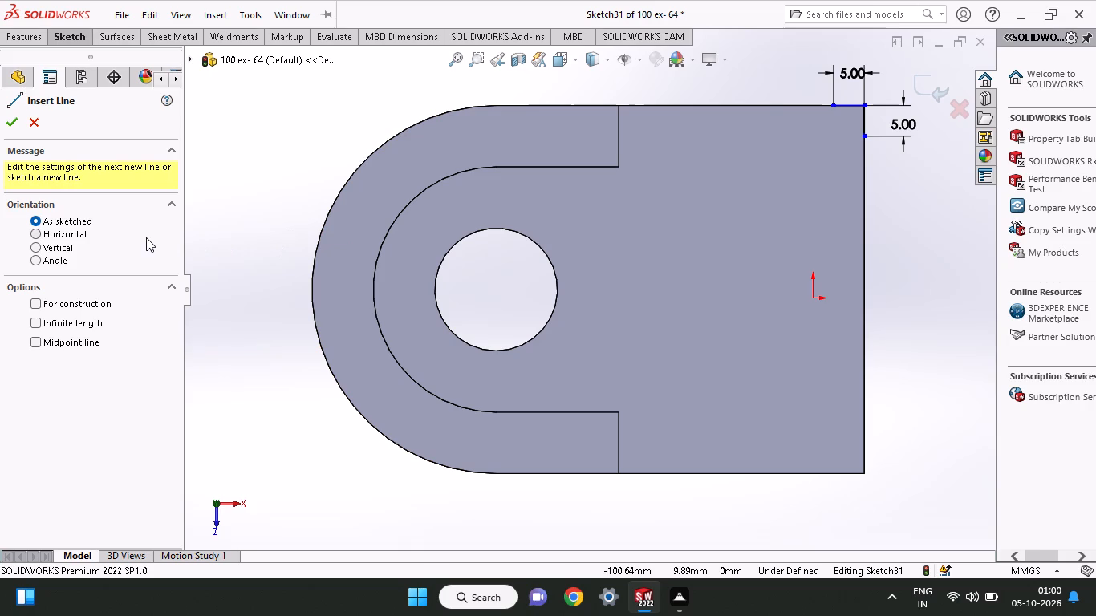
{"action": "left_click", "coordinate": [836, 108]}
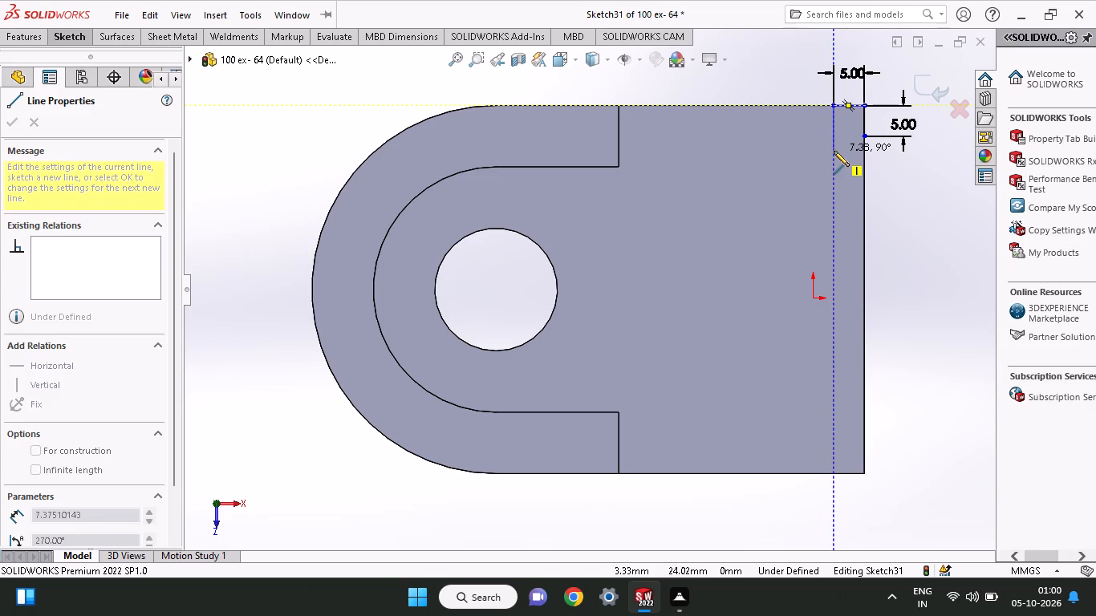
{"action": "left_click", "coordinate": [834, 151]}
{"action": "right_click", "coordinate": [820, 157]}
{"action": "left_click", "coordinate": [838, 172]}
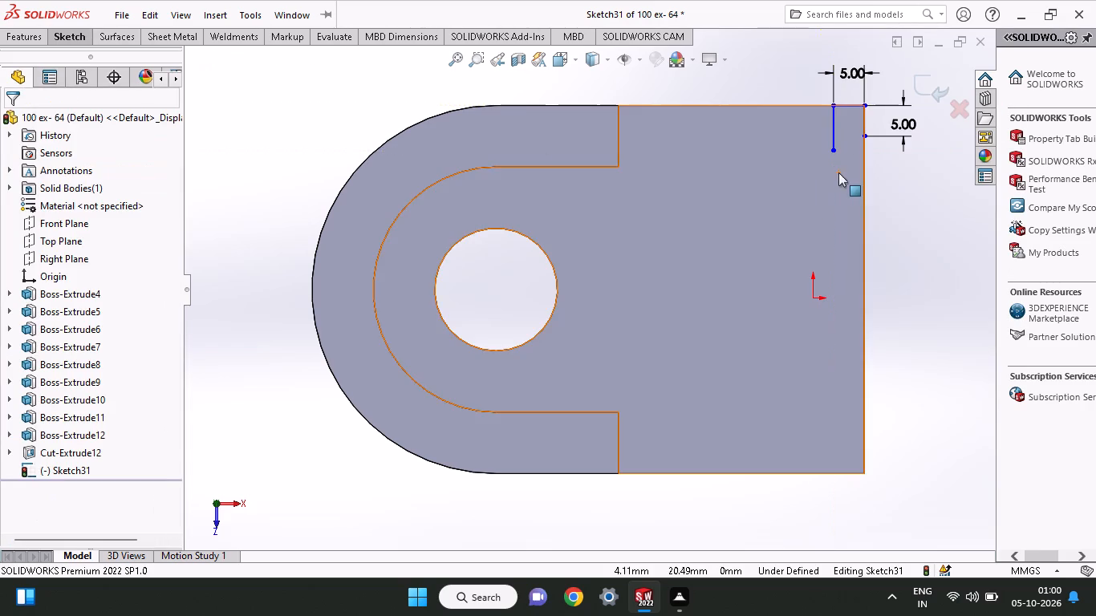
Sketch a horizontal line about 22 mm long from the free end of the short-edge corner line, crossing the vertical line.
{"action": "left_click", "coordinate": [85, 44]}
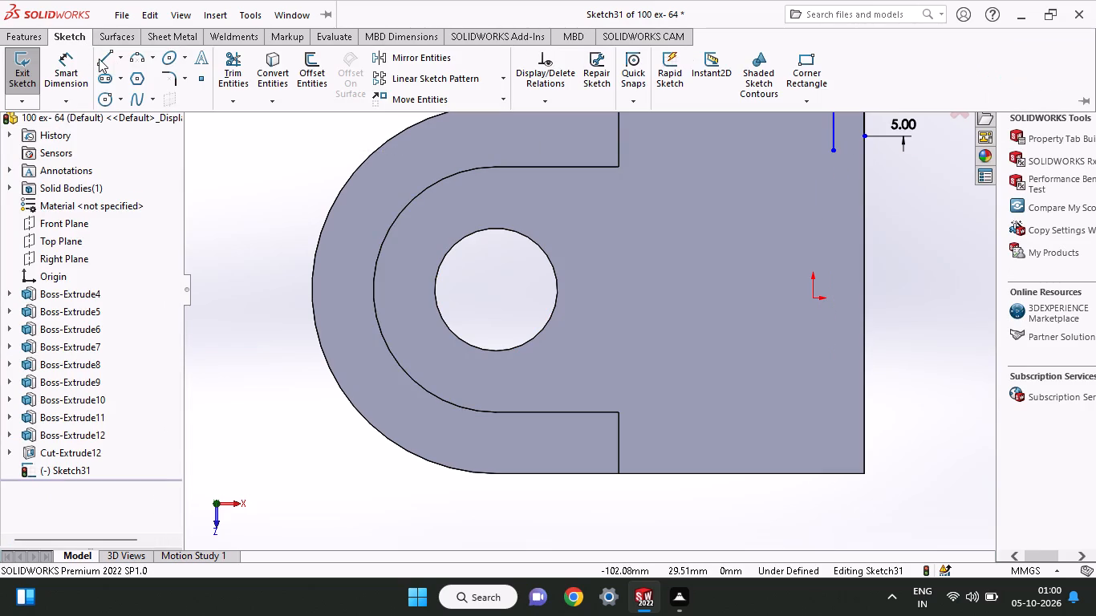
{"action": "left_click", "coordinate": [99, 59]}
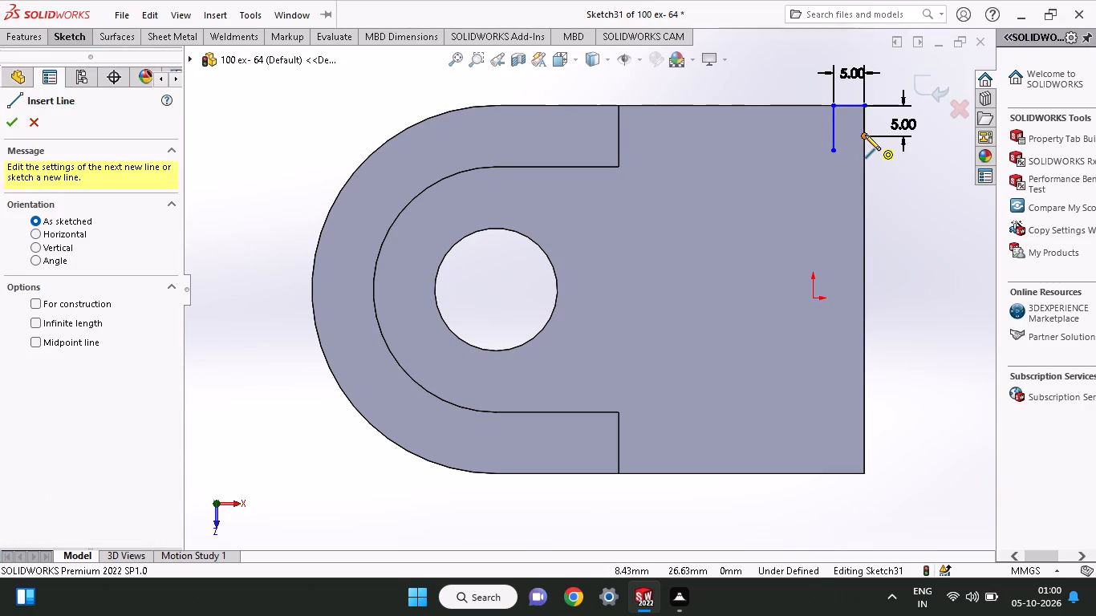
{"action": "left_click", "coordinate": [865, 135]}
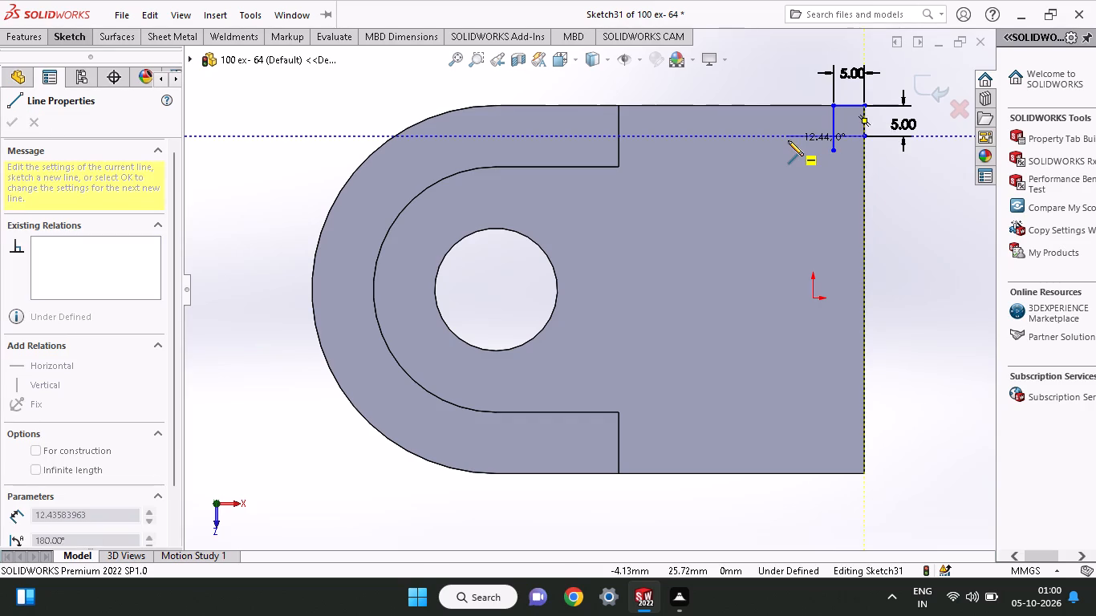
{"action": "left_click", "coordinate": [733, 137]}
{"action": "right_click", "coordinate": [734, 74]}
{"action": "left_click", "coordinate": [745, 87]}
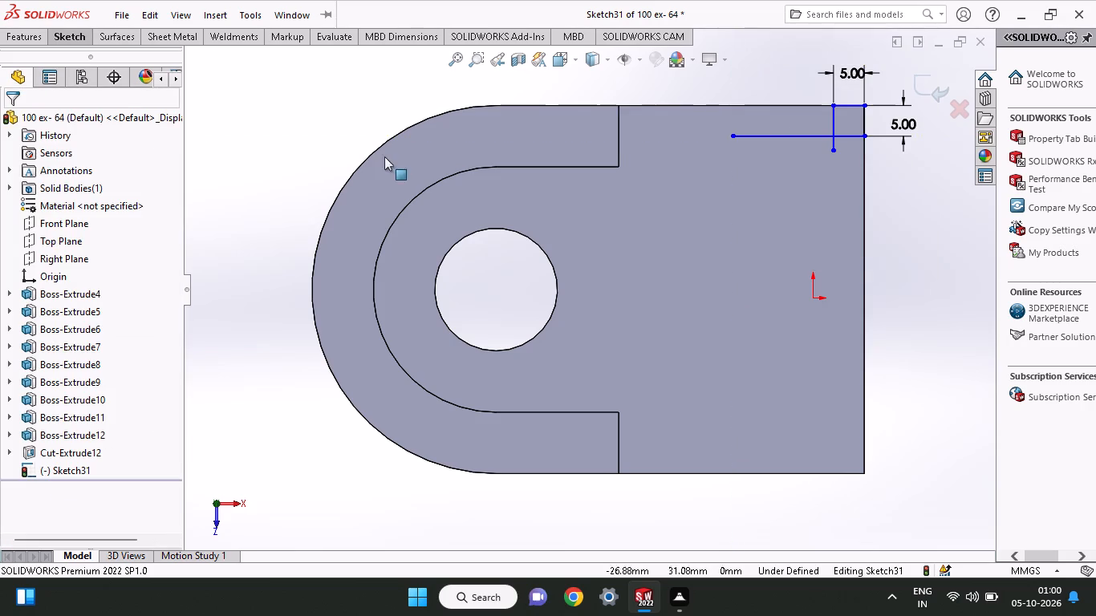
Power-trim the overhanging ends of the two crossing lines to leave a closed 5 mm square at the back corner.
{"action": "left_click", "coordinate": [54, 42]}
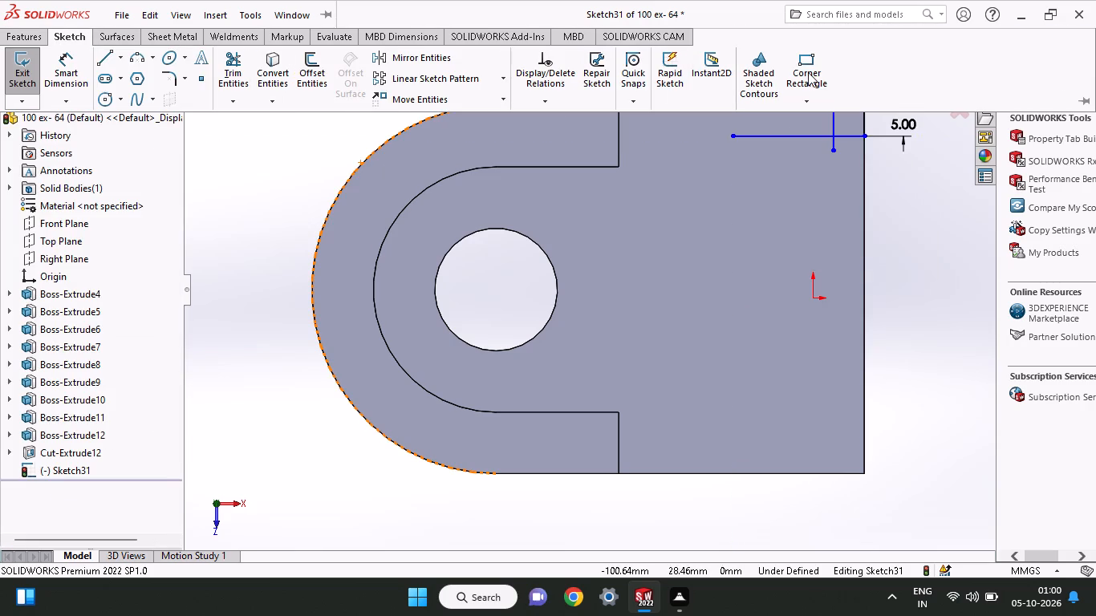
{"action": "left_click", "coordinate": [214, 61]}
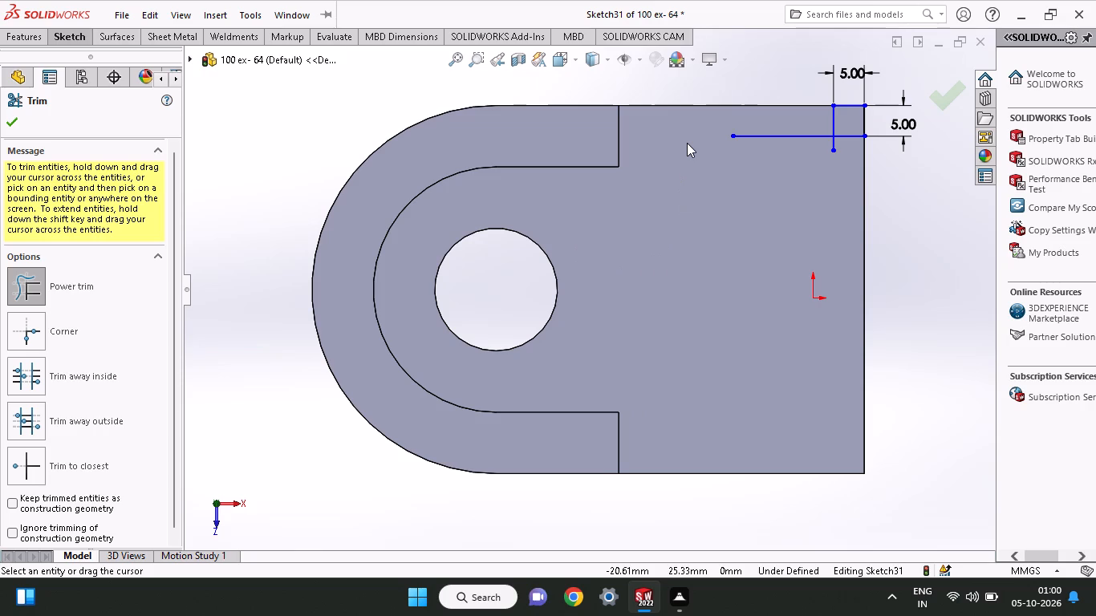
{"action": "left_click_drag", "start_coordinate": [760, 157], "coordinate": [764, 93]}
{"action": "left_click_drag", "start_coordinate": [764, 129], "coordinate": [784, 207]}
{"action": "left_click_drag", "start_coordinate": [784, 119], "coordinate": [792, 171]}
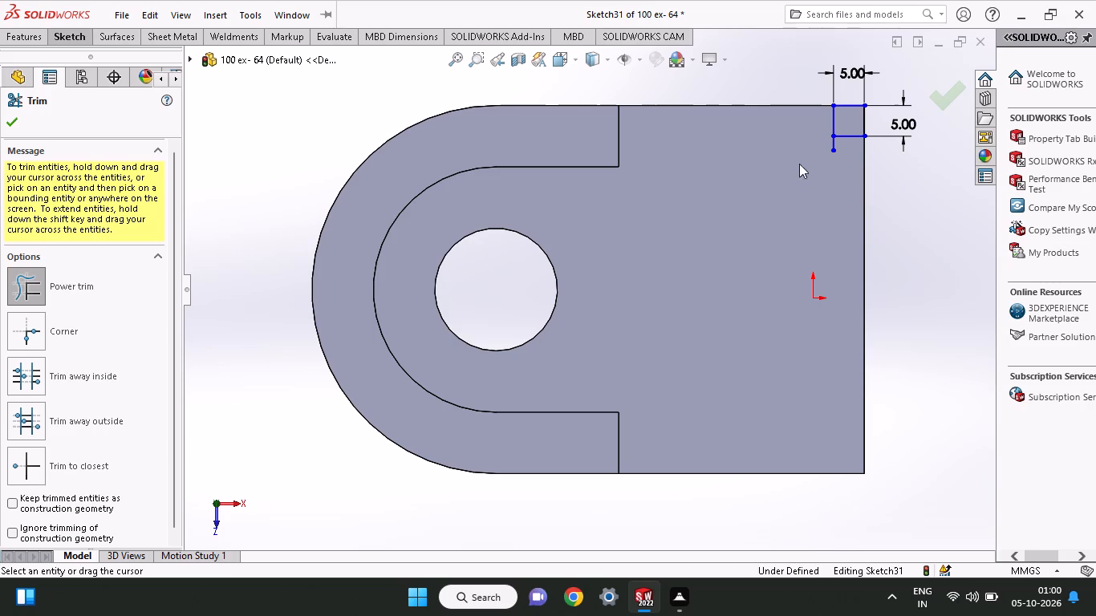
{"action": "left_click_drag", "start_coordinate": [851, 148], "coordinate": [773, 152]}
Cut-extrude the corner square as a blind cut 25 mm deep.
{"action": "left_click", "coordinate": [15, 37]}
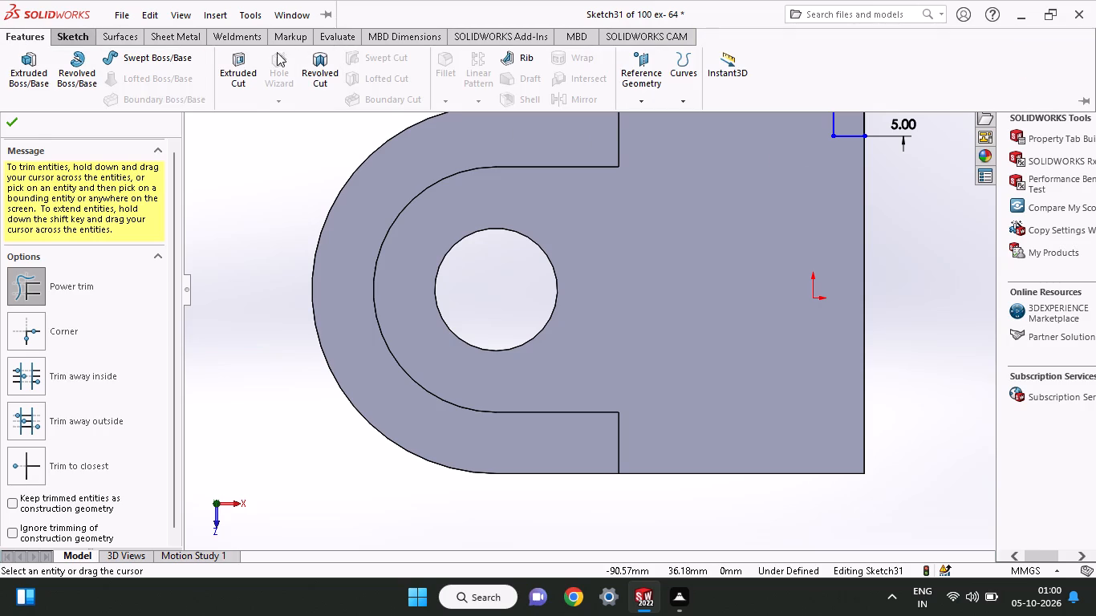
{"action": "left_click", "coordinate": [220, 75]}
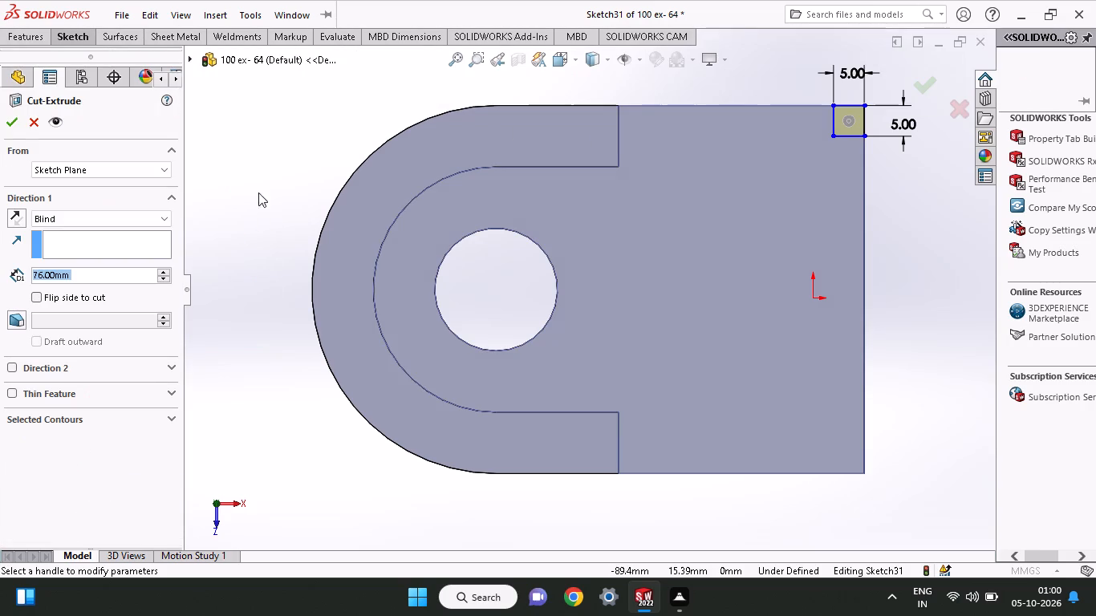
{"action": "middle_click_drag", "start_coordinate": [257, 189], "coordinate": [255, 367]}
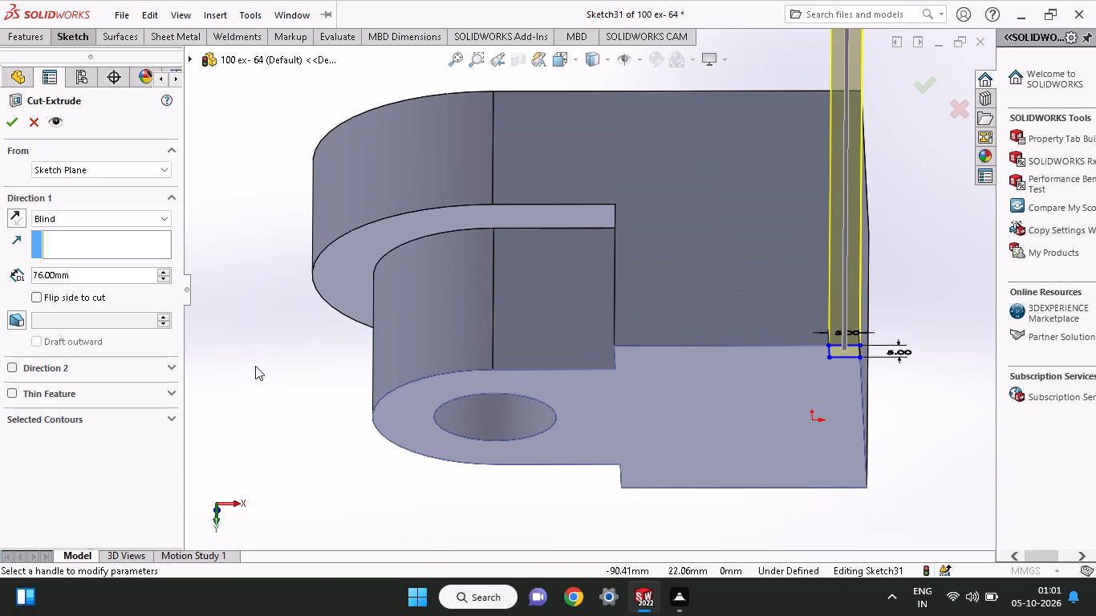
{"action": "left_click_drag", "start_coordinate": [82, 276], "coordinate": [0, 294]}
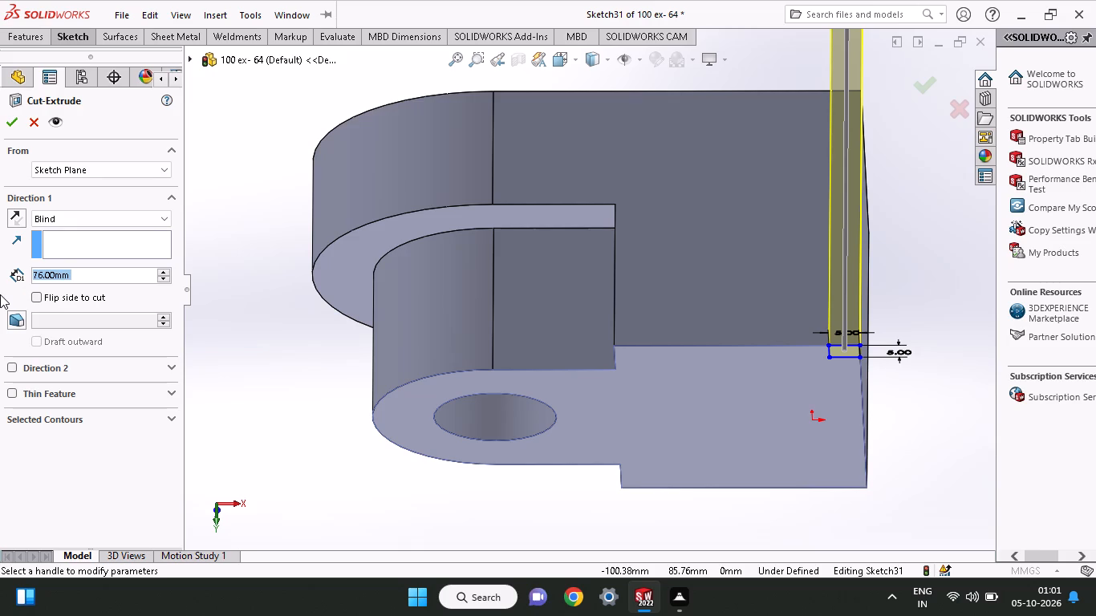
{"action": "key", "text": "2"}
{"action": "key", "text": "5"}
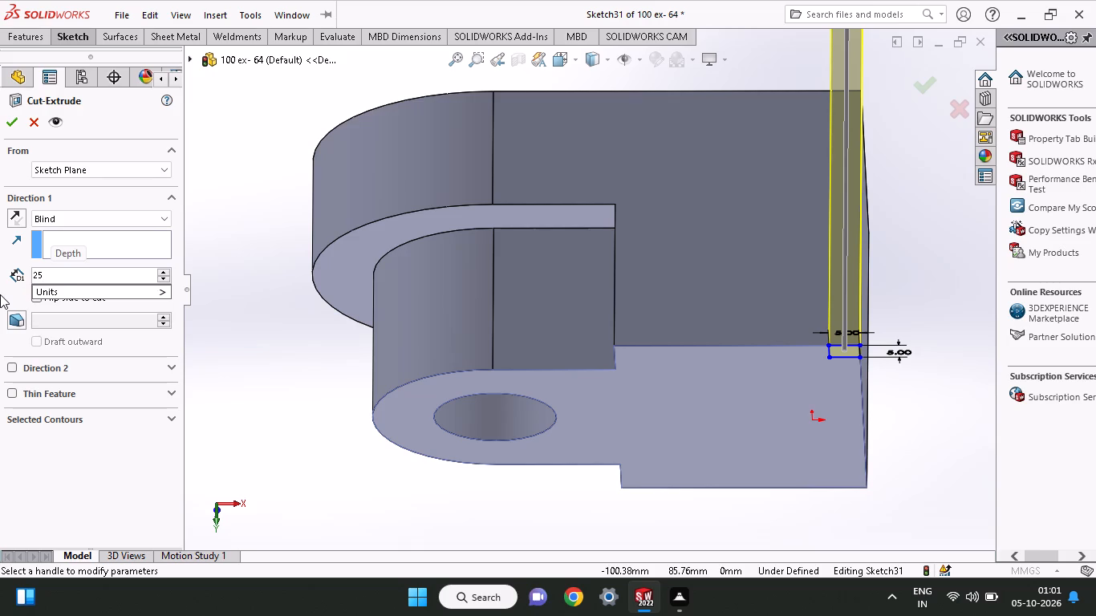
{"action": "key", "text": "space"}
{"action": "left_click", "coordinate": [351, 484]}
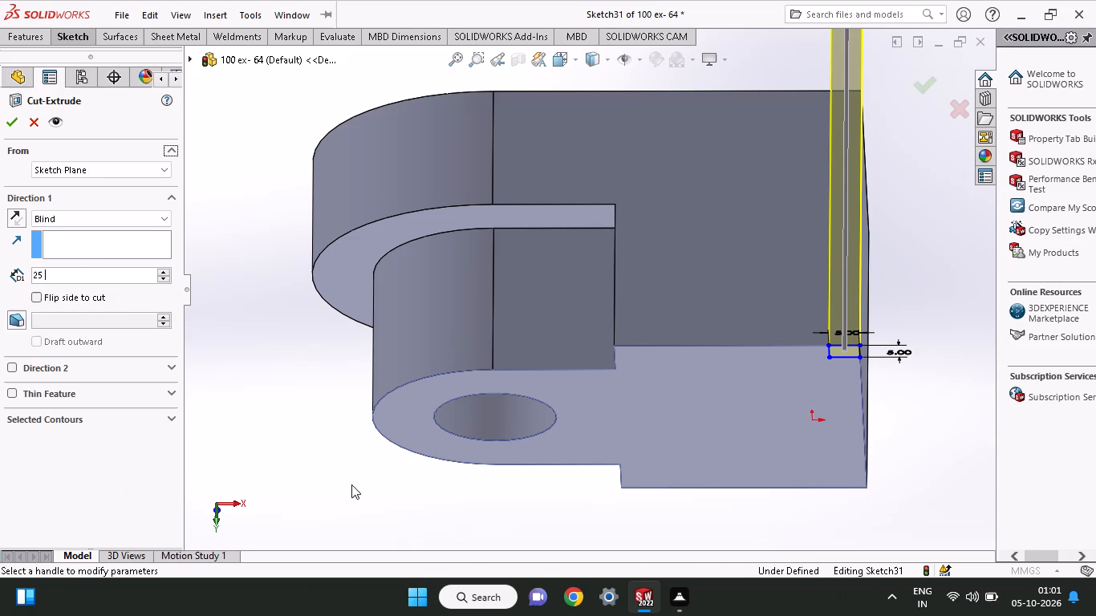
{"action": "middle_click_drag", "start_coordinate": [351, 484], "coordinate": [302, 413]}
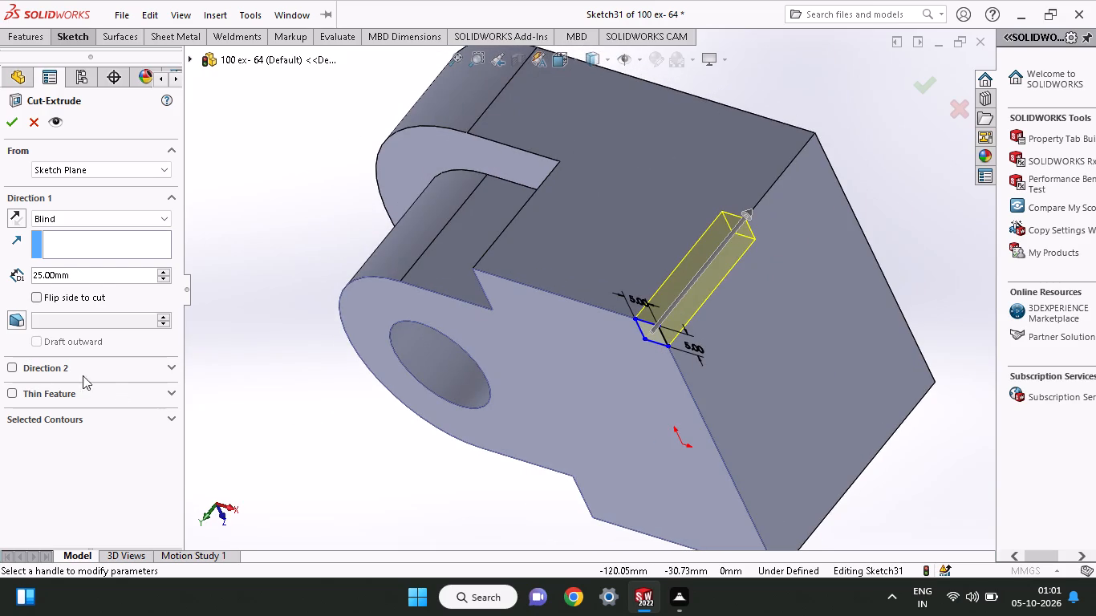
{"action": "left_click", "coordinate": [18, 117]}
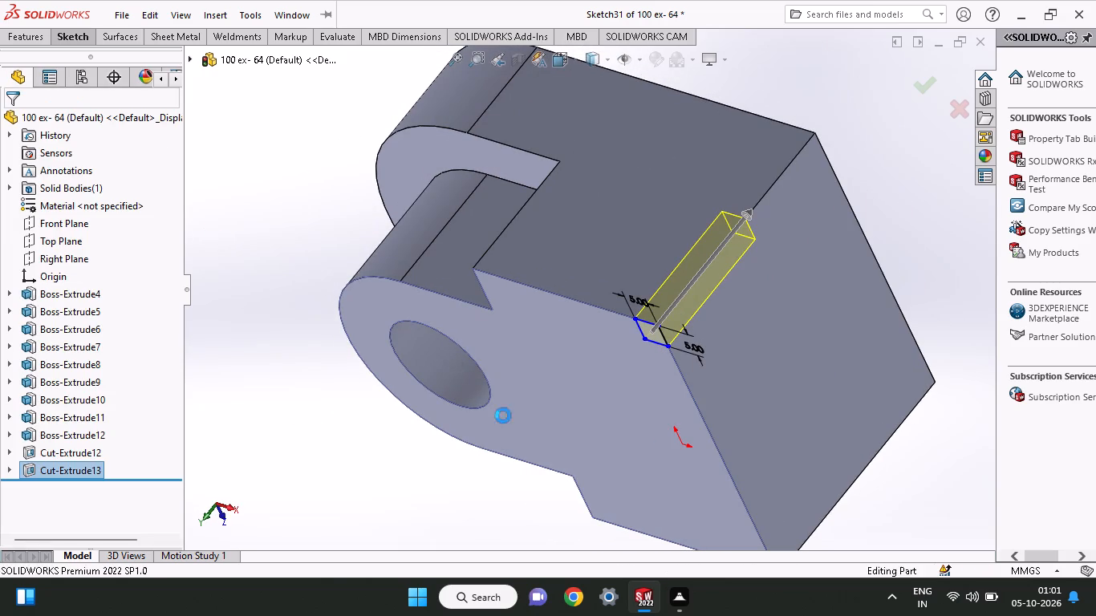
Start a sketch on the block's top face and draw a line from the square end's front corner along the long edge.
{"action": "middle_click_drag", "start_coordinate": [601, 484], "coordinate": [618, 351]}
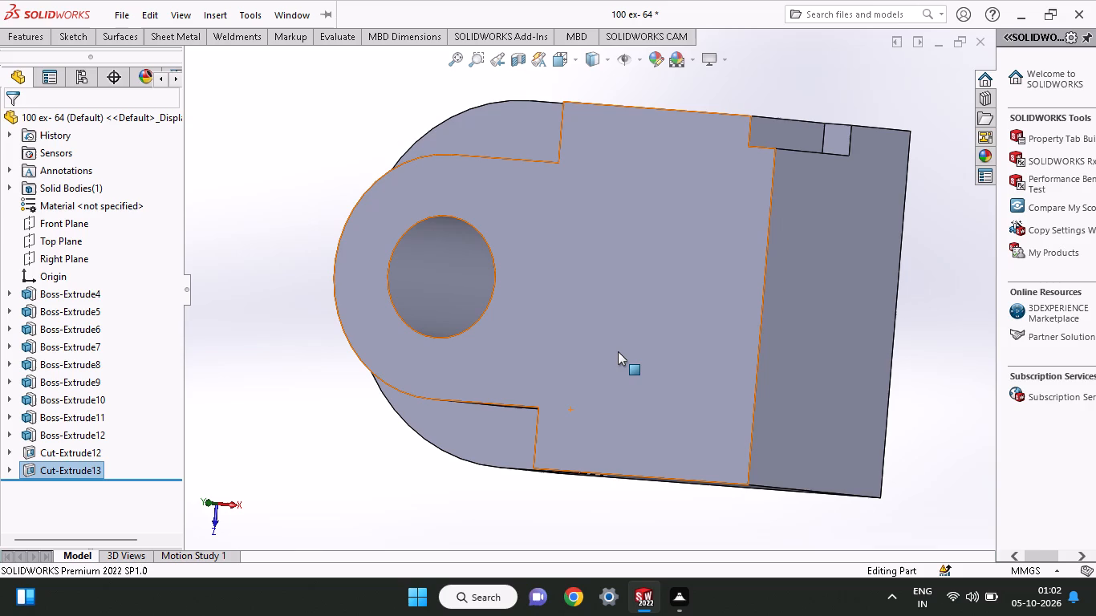
{"action": "left_click", "coordinate": [706, 419]}
{"action": "left_click", "coordinate": [773, 377]}
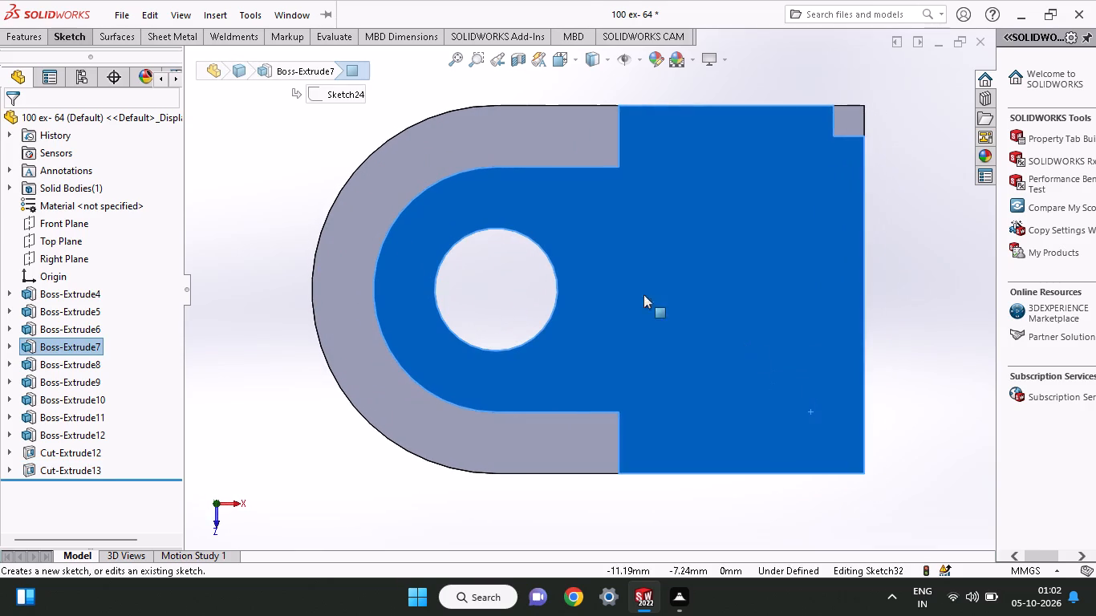
{"action": "left_click", "coordinate": [61, 39]}
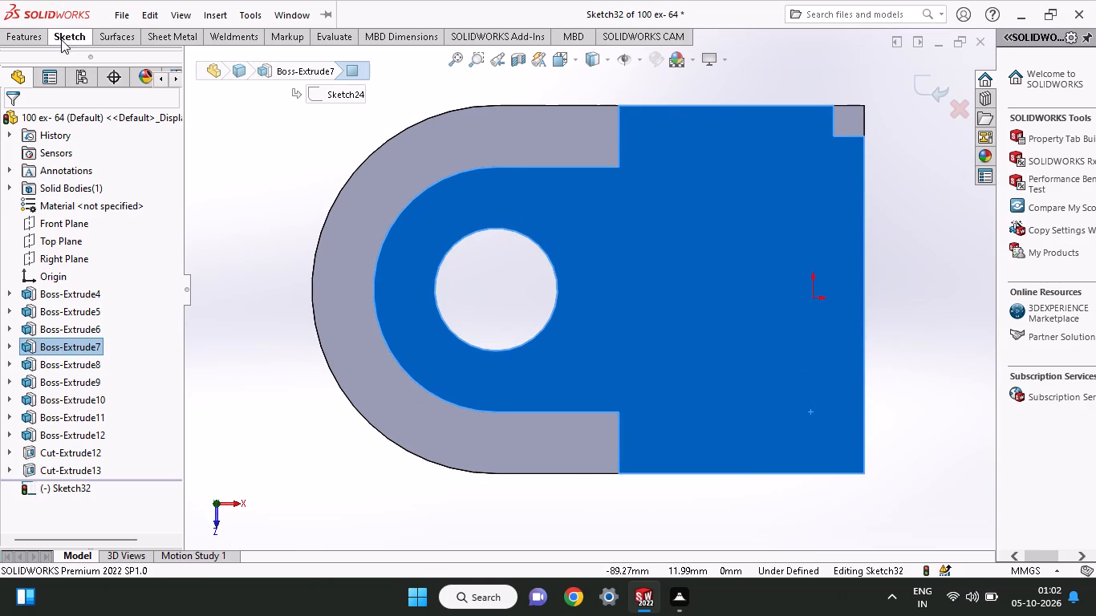
{"action": "left_click", "coordinate": [99, 57]}
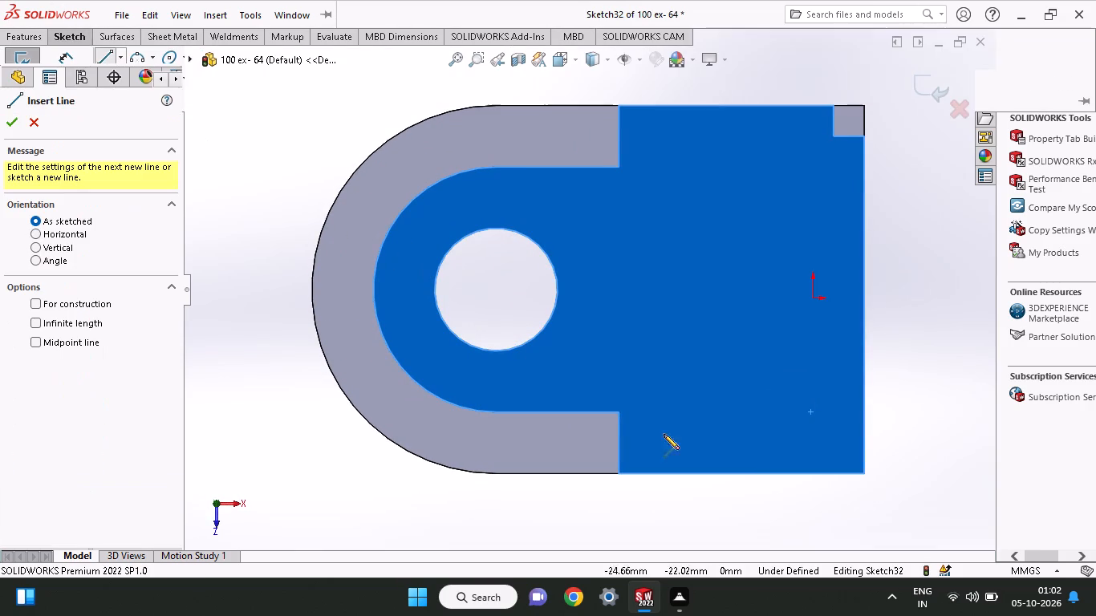
{"action": "left_click", "coordinate": [863, 475]}
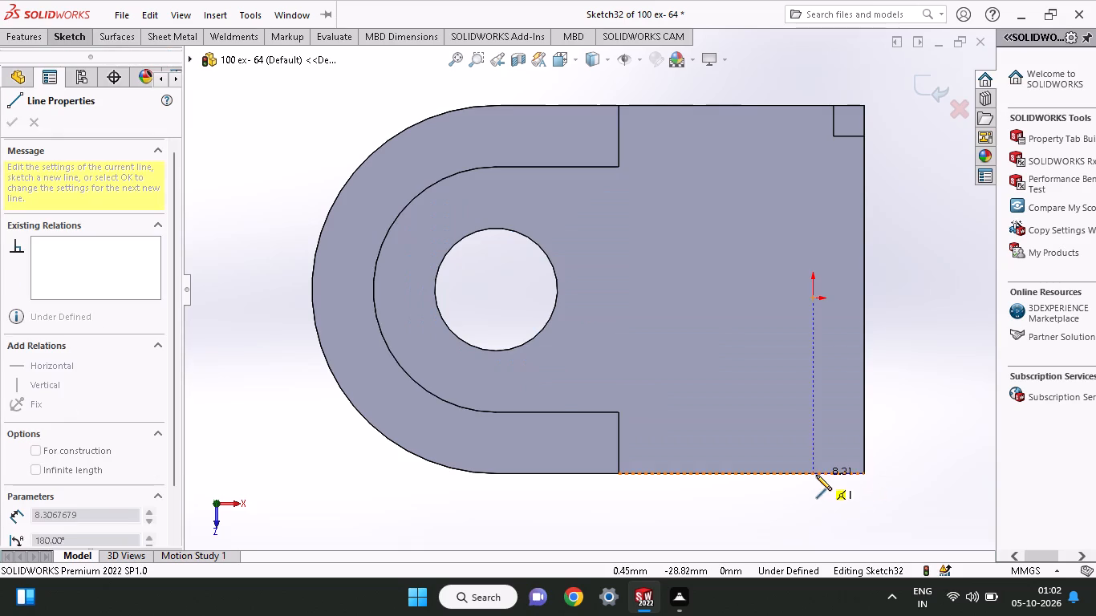
{"action": "left_click", "coordinate": [800, 475]}
{"action": "right_click", "coordinate": [789, 509]}
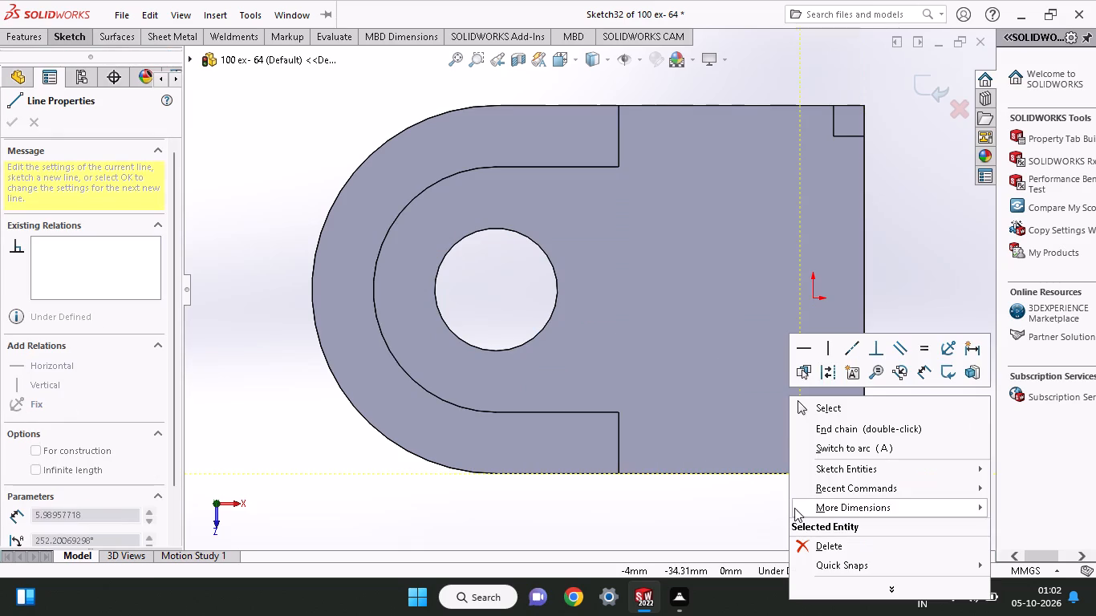
{"action": "left_click", "coordinate": [811, 409]}
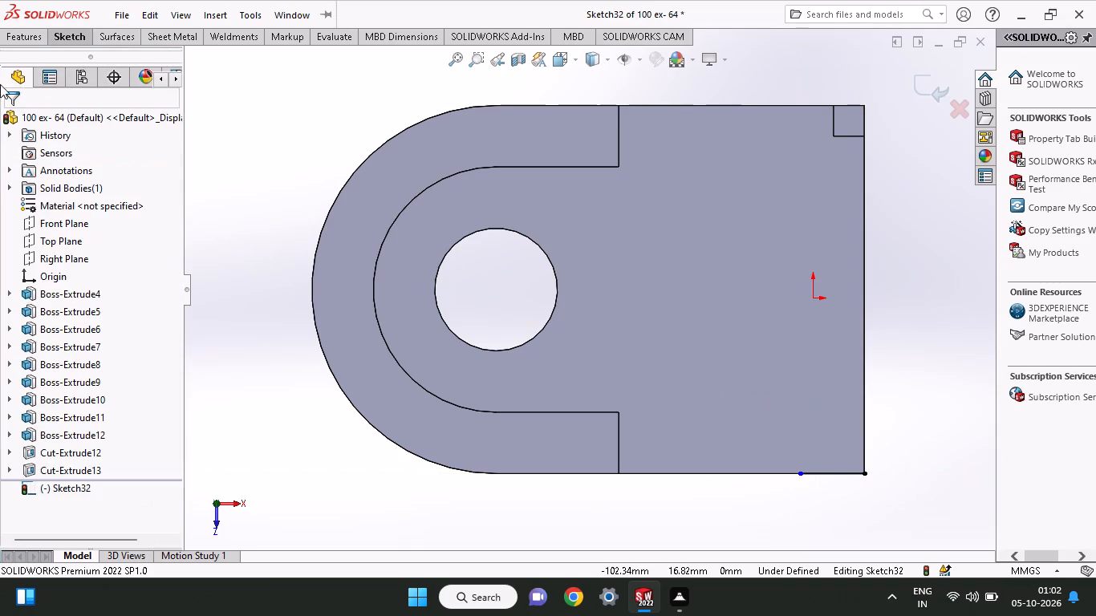
Sketch a second line about 12 mm long from the same front corner along the square end's short edge.
{"action": "left_click", "coordinate": [66, 40]}
{"action": "left_click", "coordinate": [98, 62]}
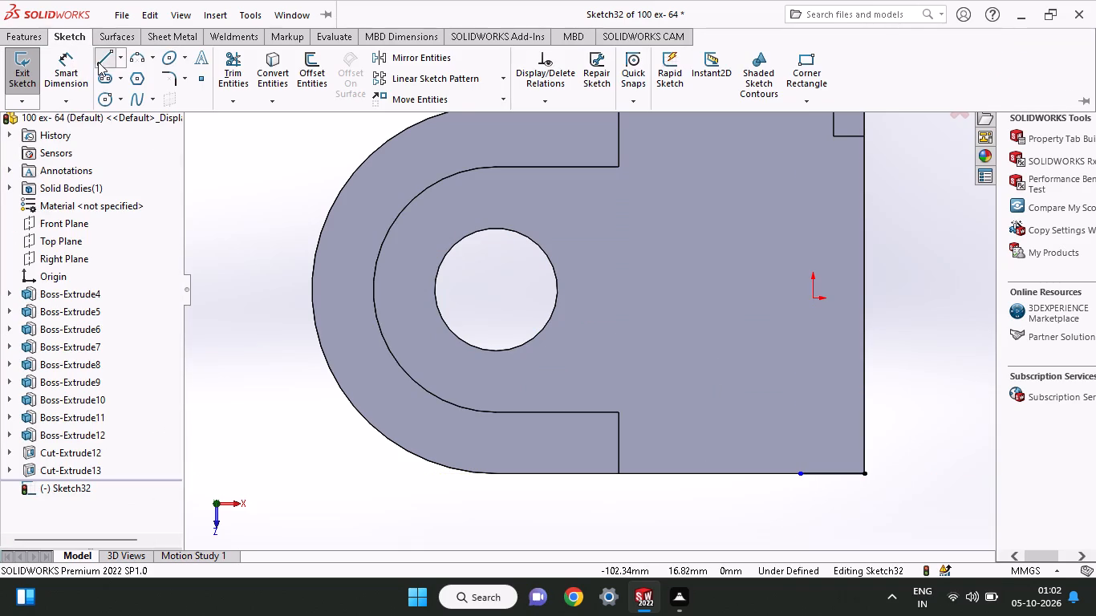
{"action": "left_click", "coordinate": [865, 473]}
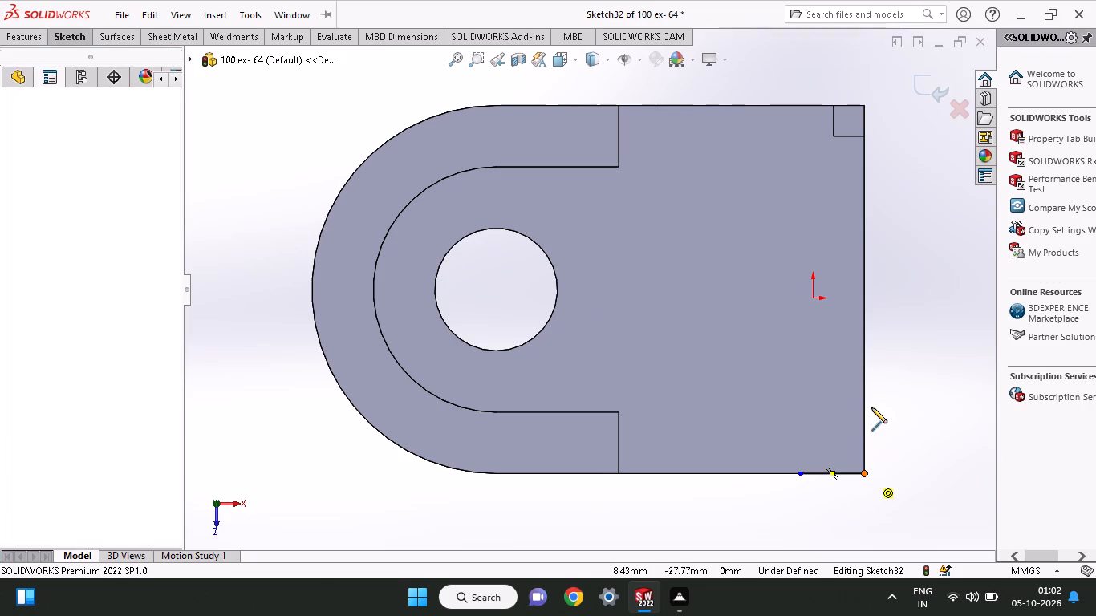
{"action": "left_click", "coordinate": [863, 398]}
{"action": "right_click", "coordinate": [871, 398]}
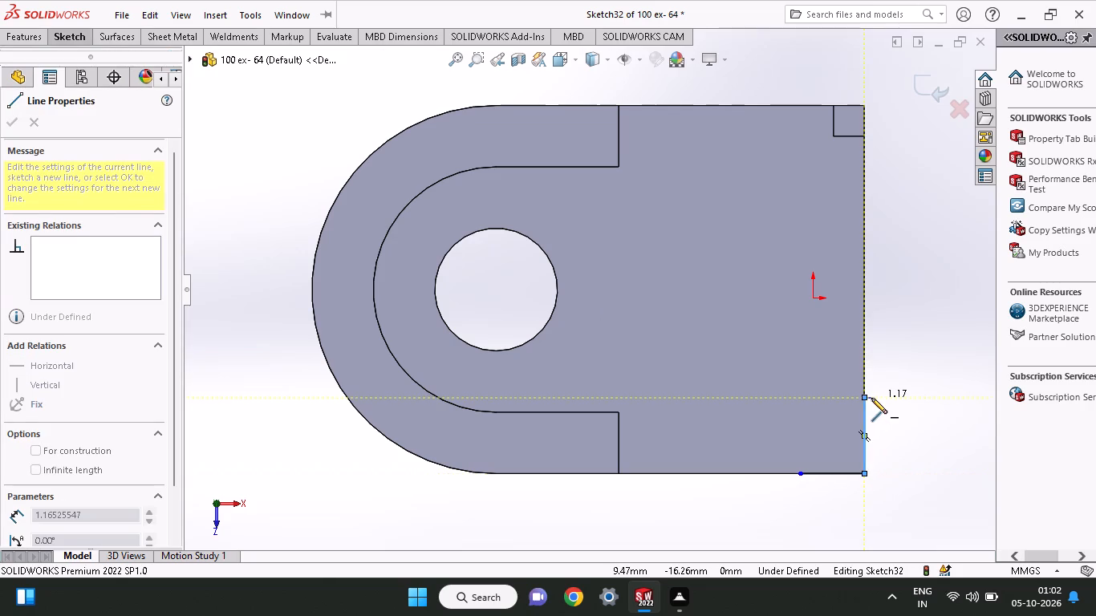
{"action": "left_click", "coordinate": [887, 409]}
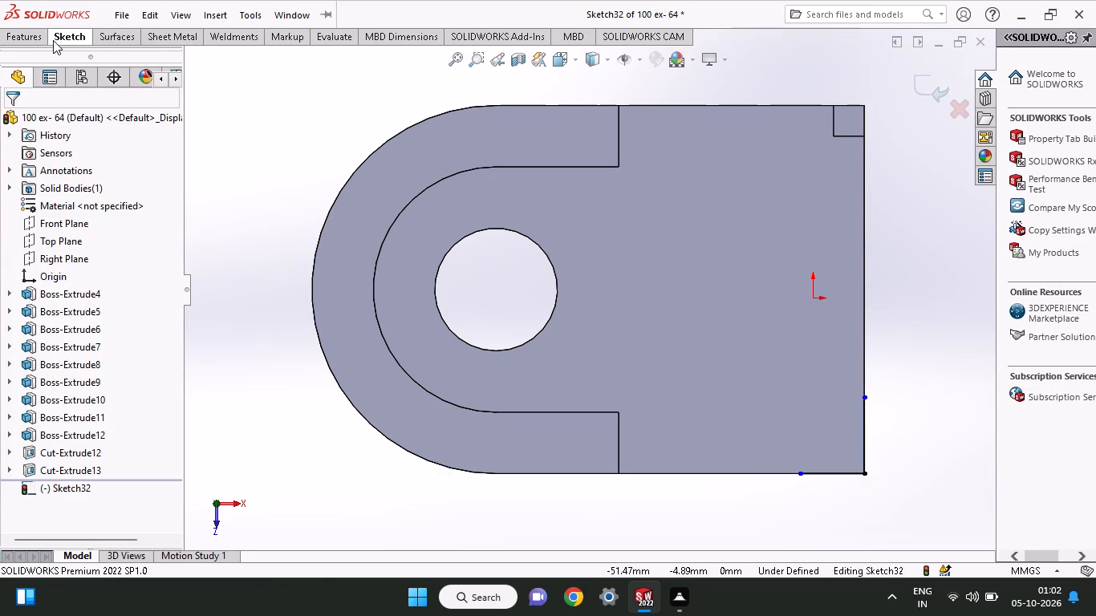
Dimension both lines at the square end's front corner to 5 mm long each.
{"action": "left_click", "coordinate": [53, 40]}
{"action": "left_click", "coordinate": [53, 67]}
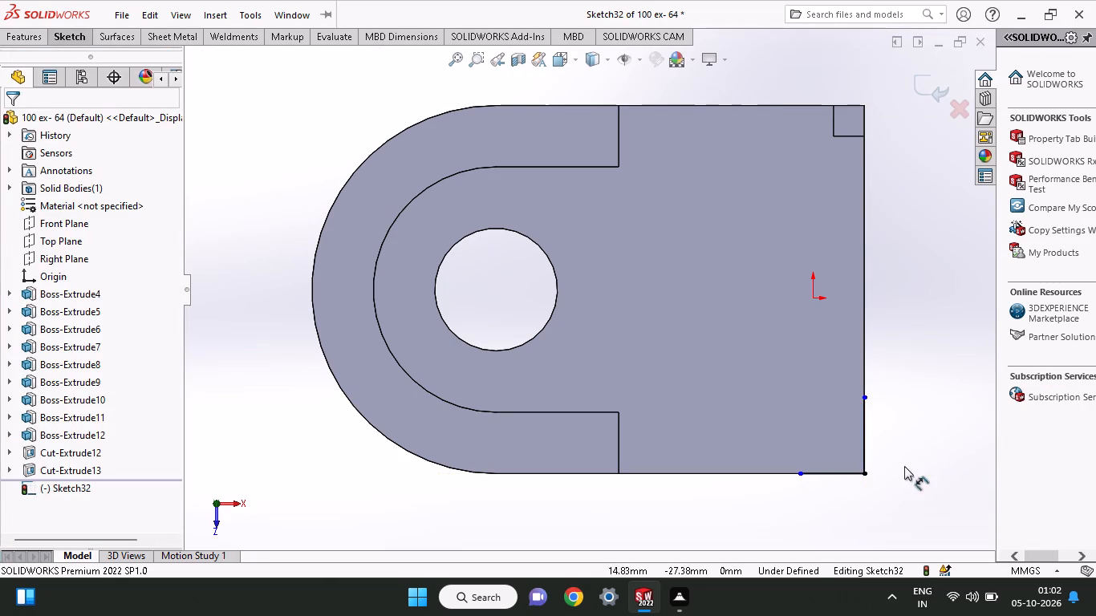
{"action": "left_click", "coordinate": [864, 444]}
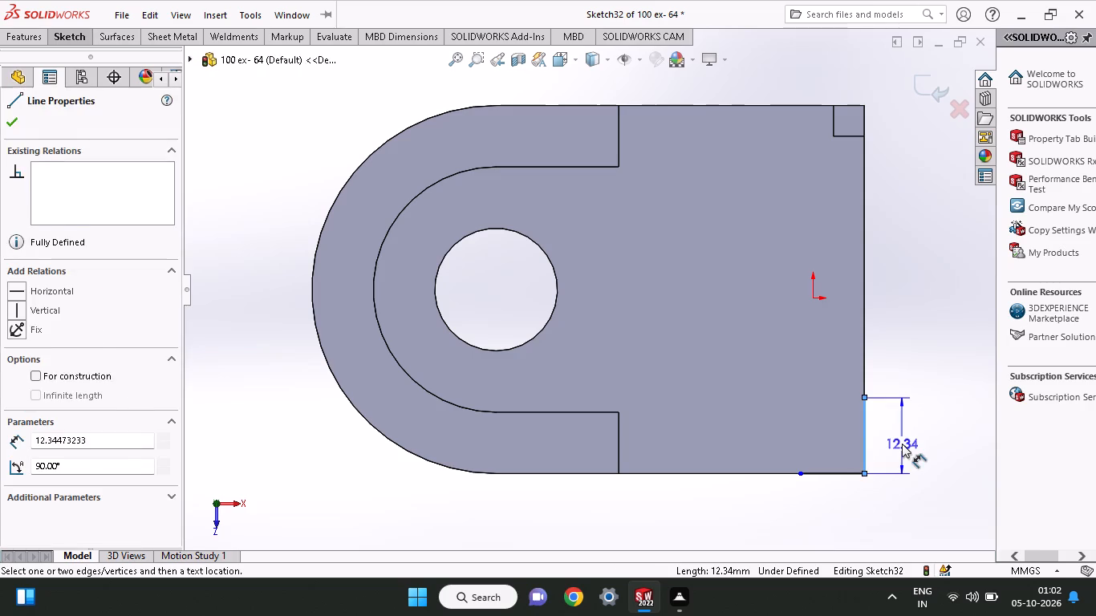
{"action": "left_click", "coordinate": [902, 444]}
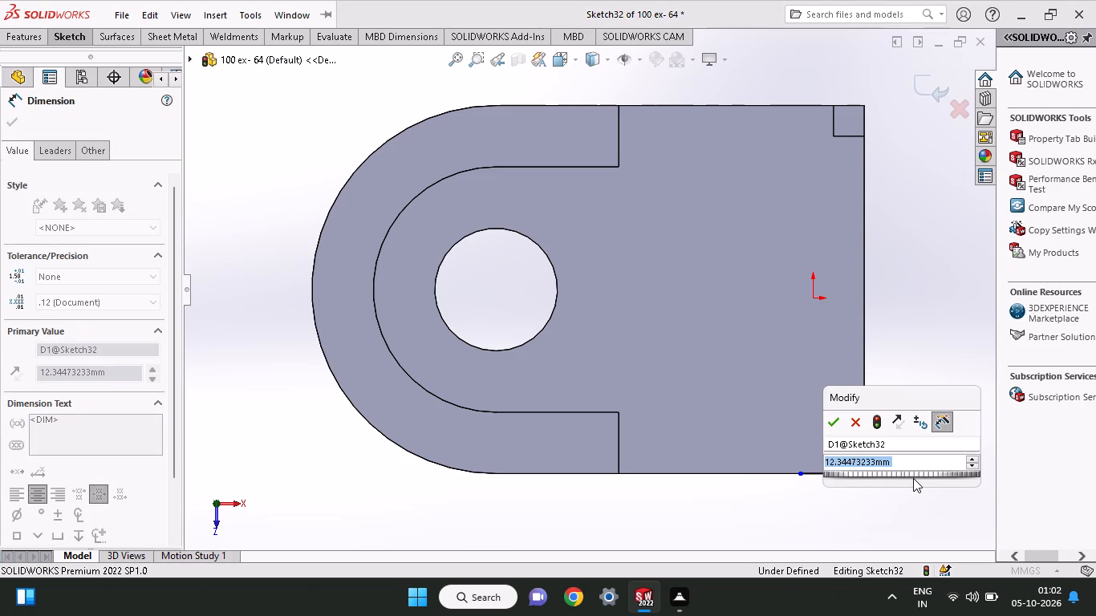
{"action": "key", "text": "5"}
{"action": "key", "text": "Return"}
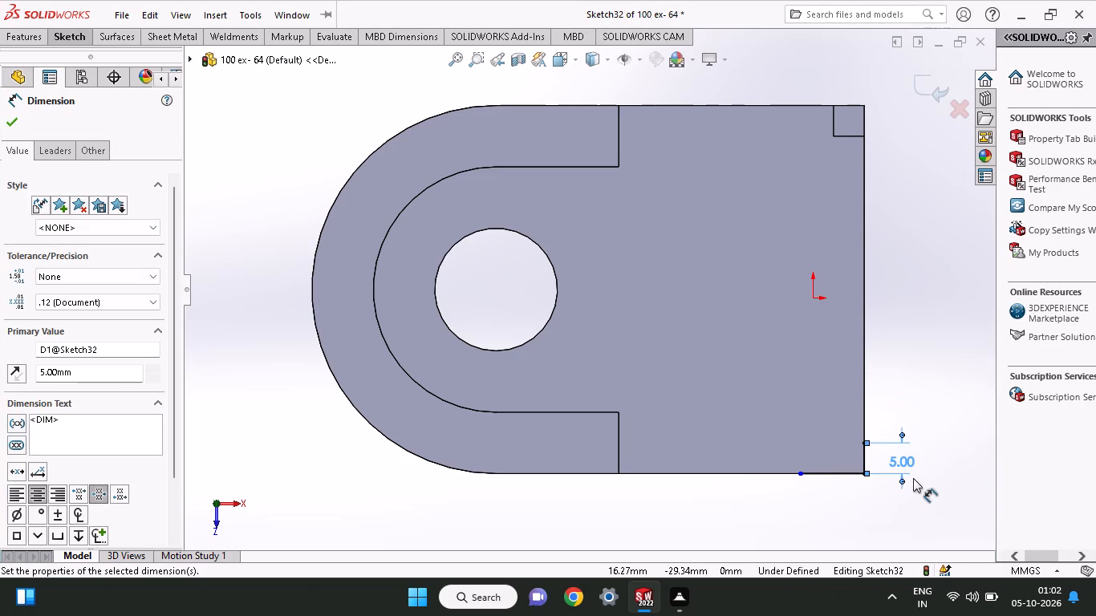
{"action": "left_click", "coordinate": [844, 473]}
{"action": "left_click", "coordinate": [842, 508]}
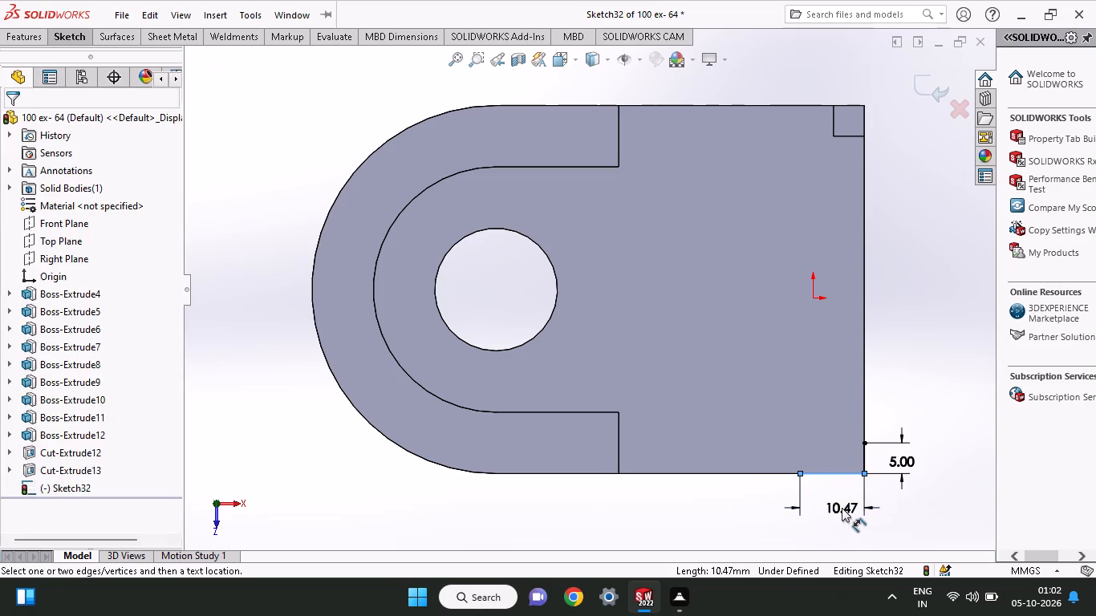
{"action": "key", "text": "5"}
{"action": "key", "text": "Return"}
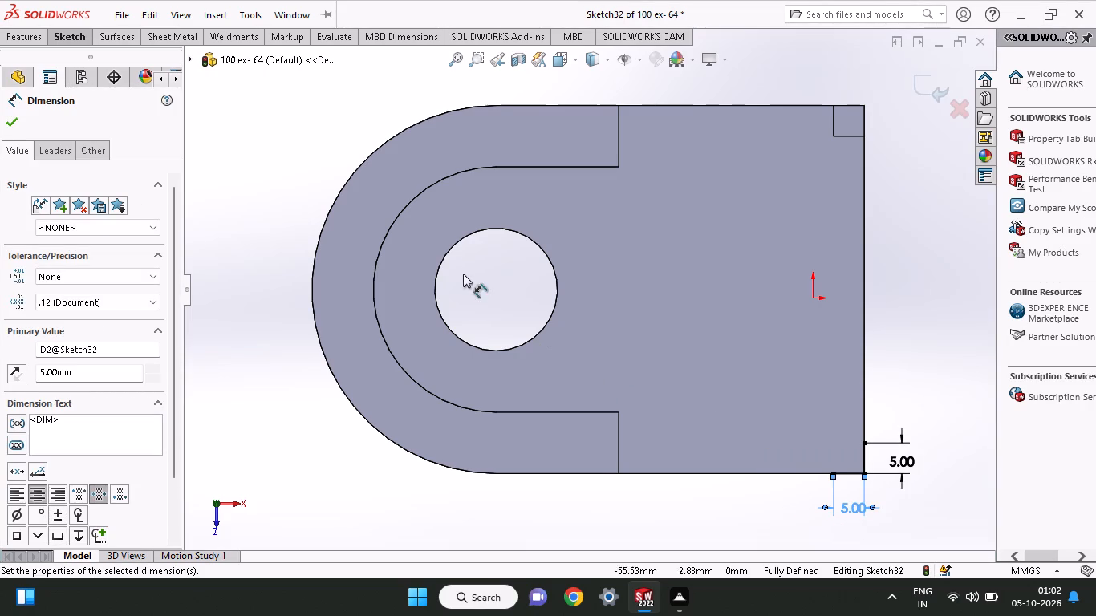
Sketch two perpendicular lines from the free ends of the 5 mm lines, crossing each other to outline a corner square.
{"action": "left_click", "coordinate": [79, 38]}
{"action": "left_click", "coordinate": [99, 59]}
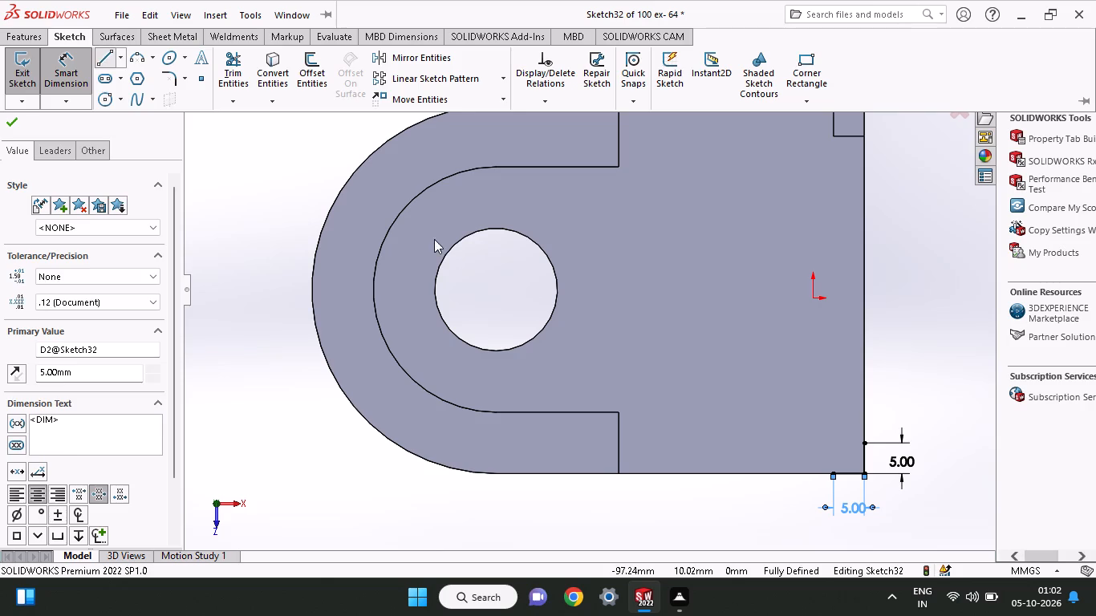
{"action": "left_click", "coordinate": [829, 476]}
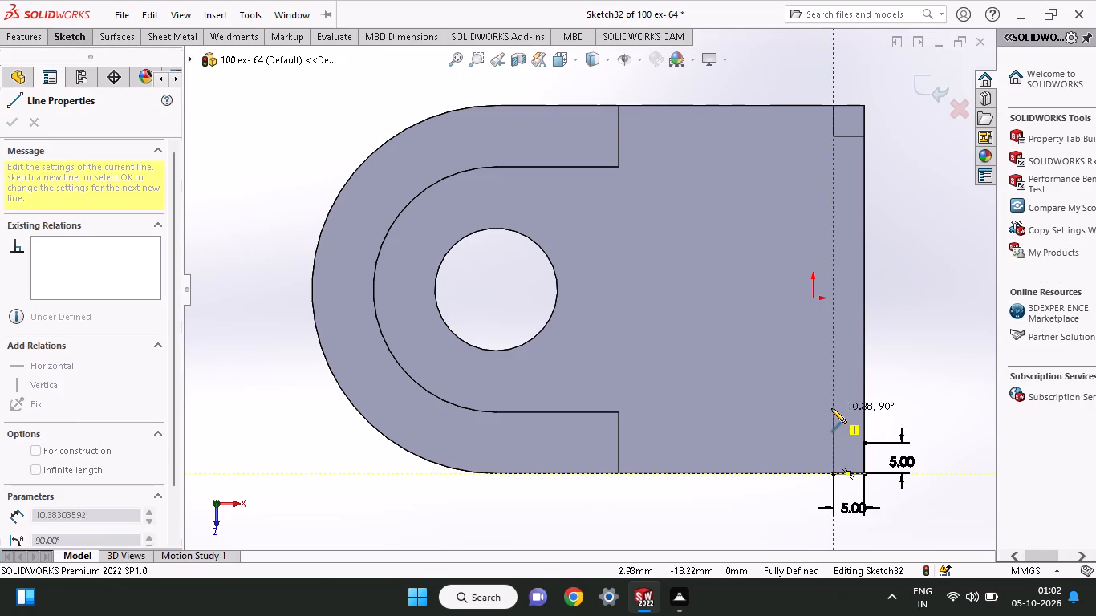
{"action": "left_click", "coordinate": [831, 407]}
{"action": "right_click", "coordinate": [786, 405]}
{"action": "left_click", "coordinate": [798, 419]}
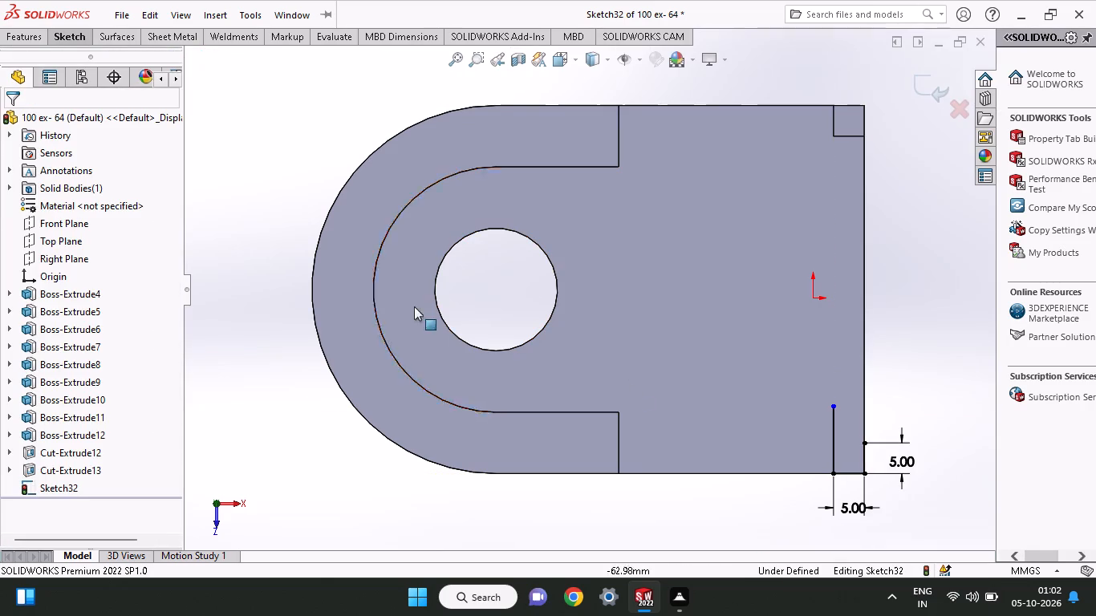
{"action": "left_click", "coordinate": [59, 41]}
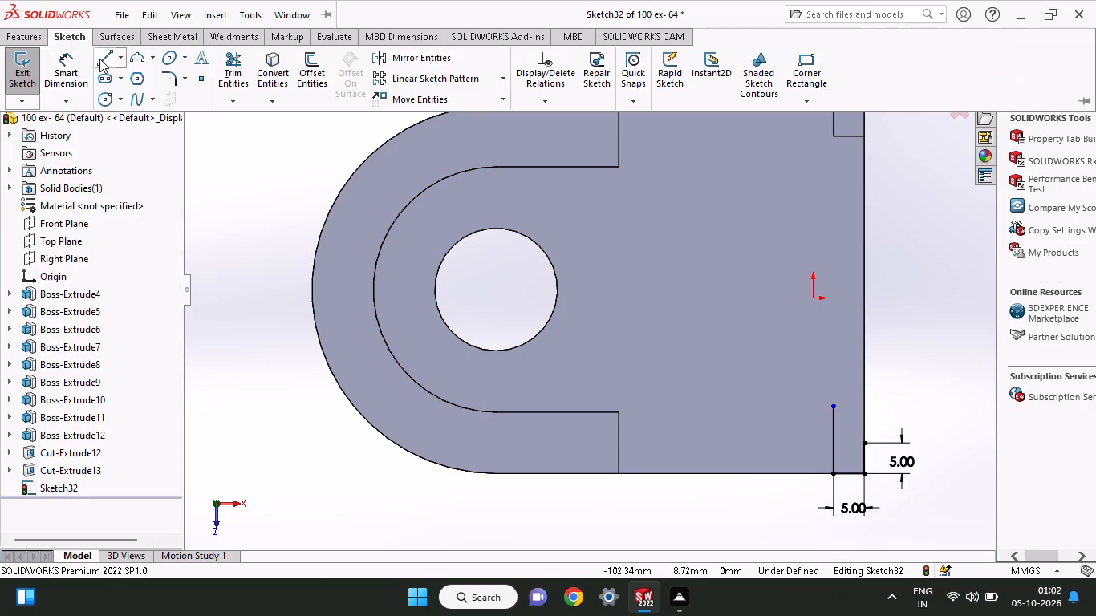
{"action": "left_click", "coordinate": [100, 58]}
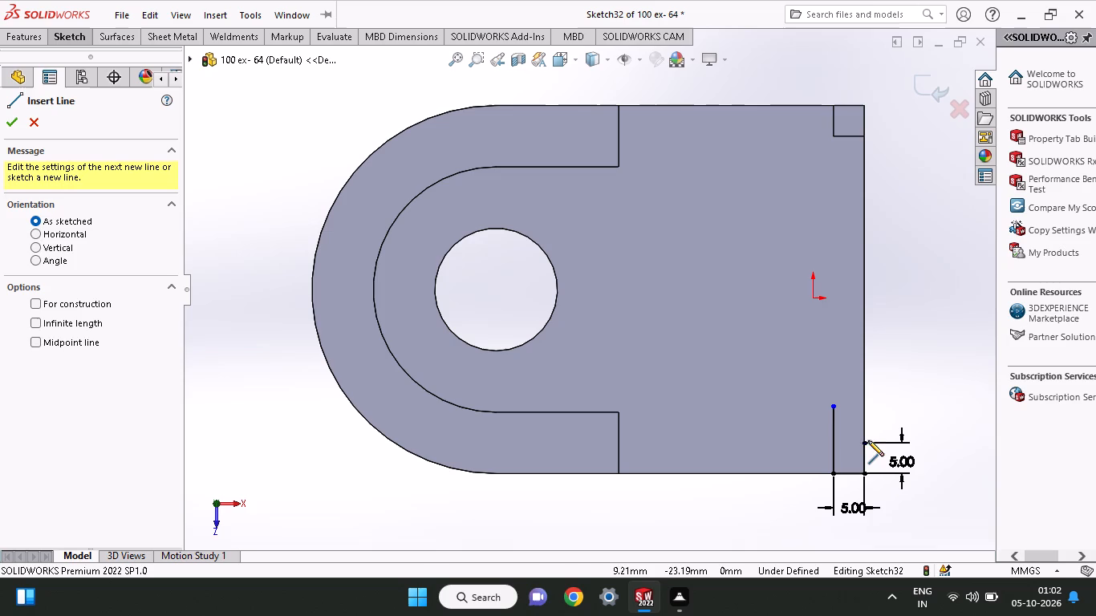
{"action": "left_click", "coordinate": [863, 443]}
{"action": "left_click", "coordinate": [806, 445]}
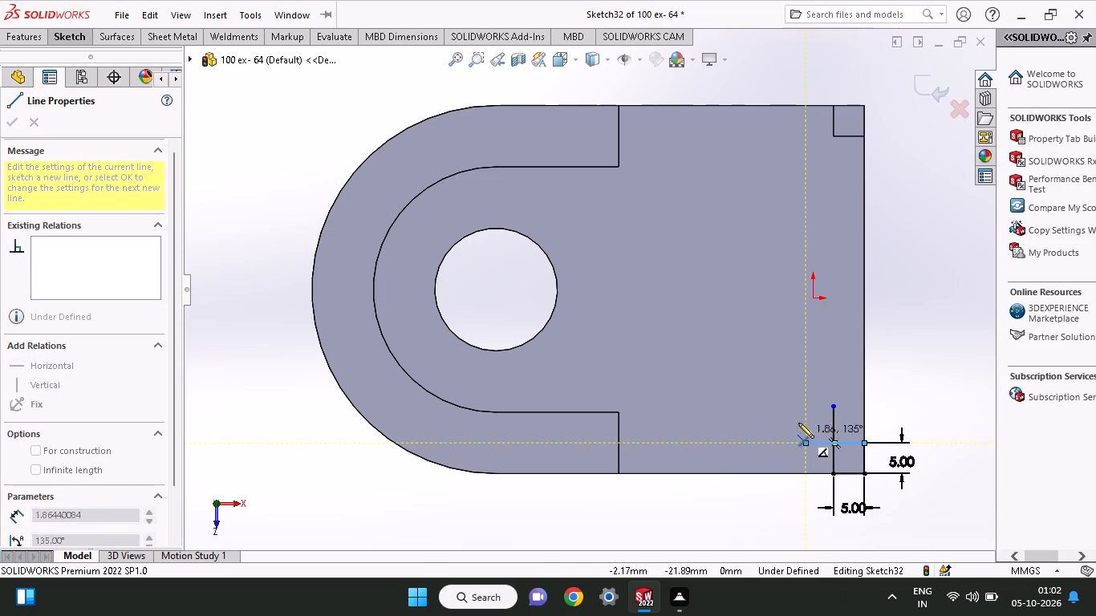
{"action": "right_click", "coordinate": [767, 370]}
{"action": "left_click", "coordinate": [824, 387]}
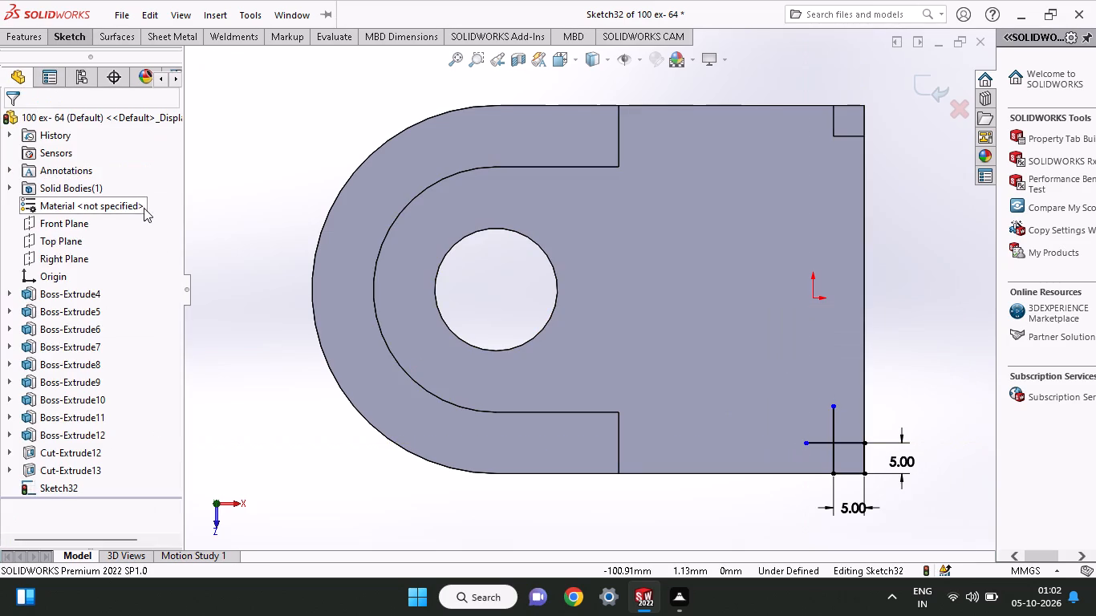
Power-trim the overhanging ends of the two crossing lines to leave a closed 5 mm square at the front corner.
{"action": "left_click", "coordinate": [71, 45]}
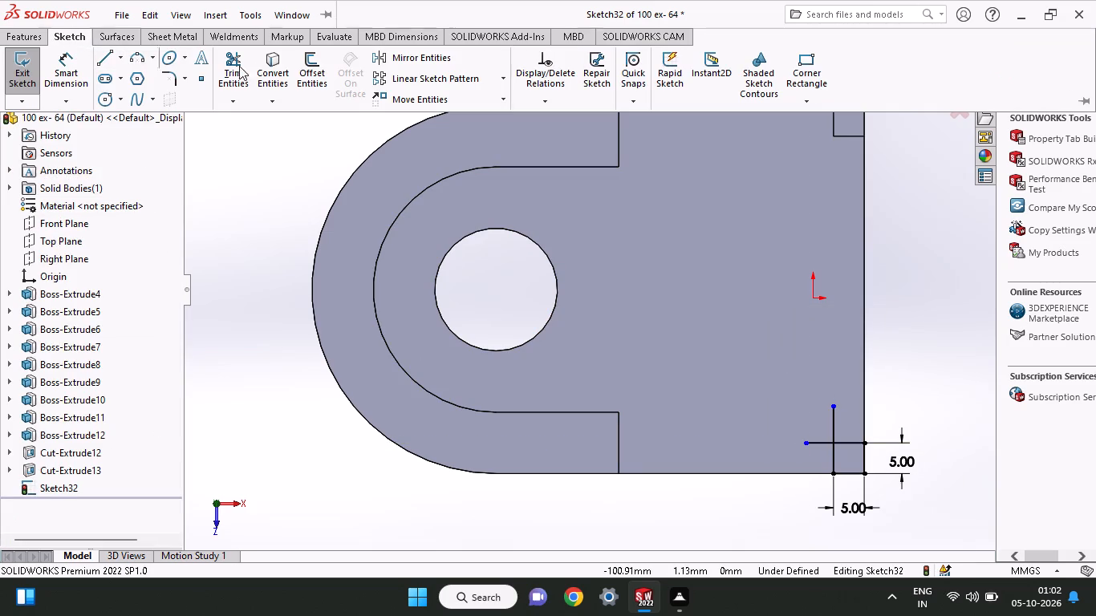
{"action": "left_click", "coordinate": [230, 67]}
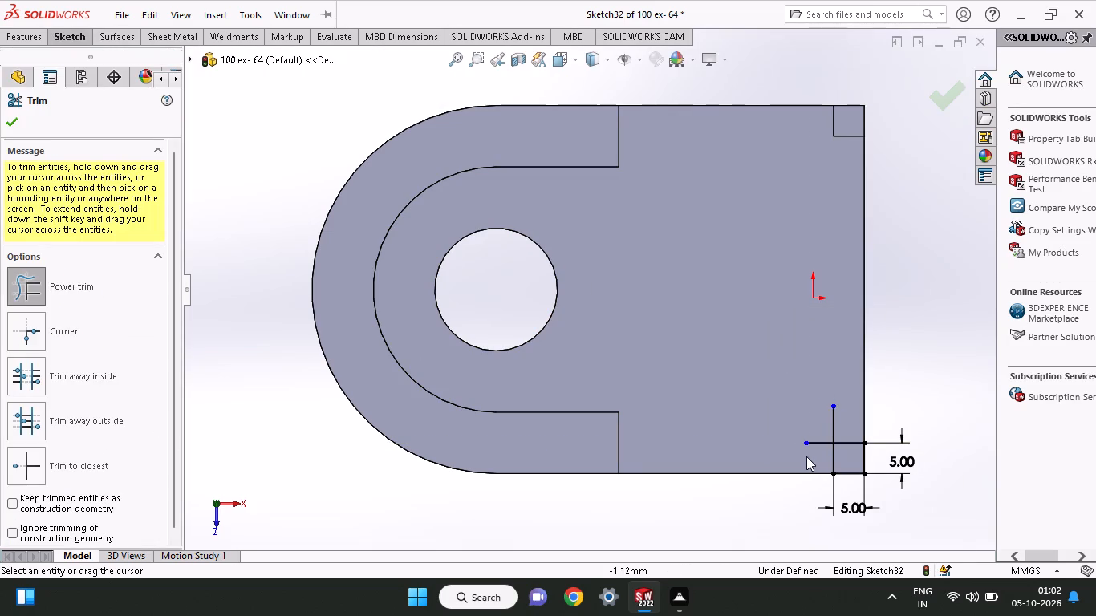
{"action": "left_click_drag", "start_coordinate": [814, 456], "coordinate": [818, 417]}
{"action": "left_click_drag", "start_coordinate": [841, 416], "coordinate": [746, 434]}
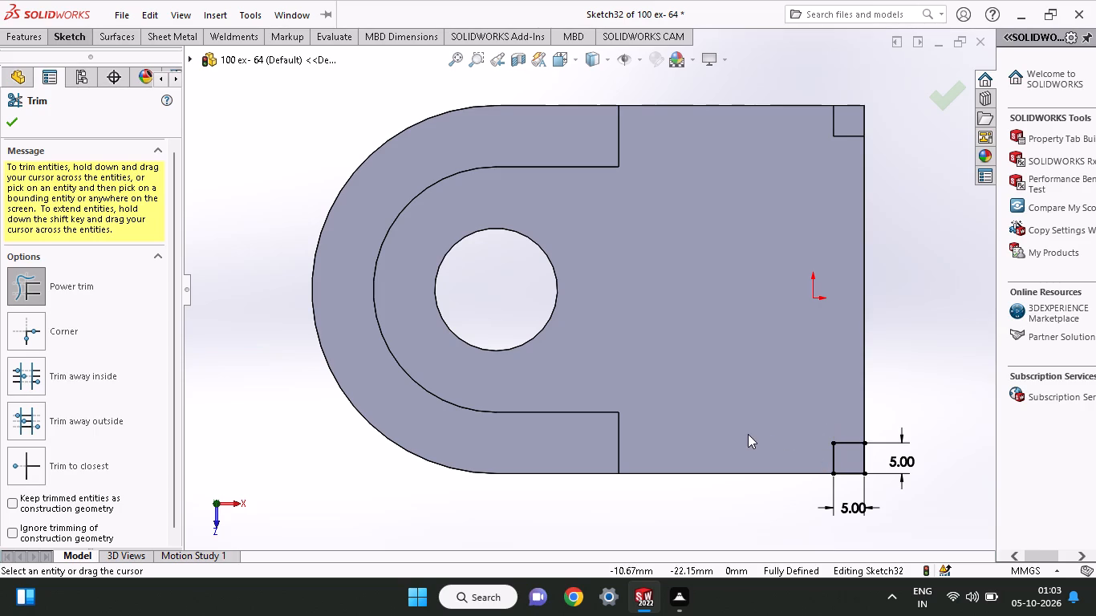
Cut-extrude the front corner square as a blind cut 25 mm deep.
{"action": "left_click", "coordinate": [16, 38]}
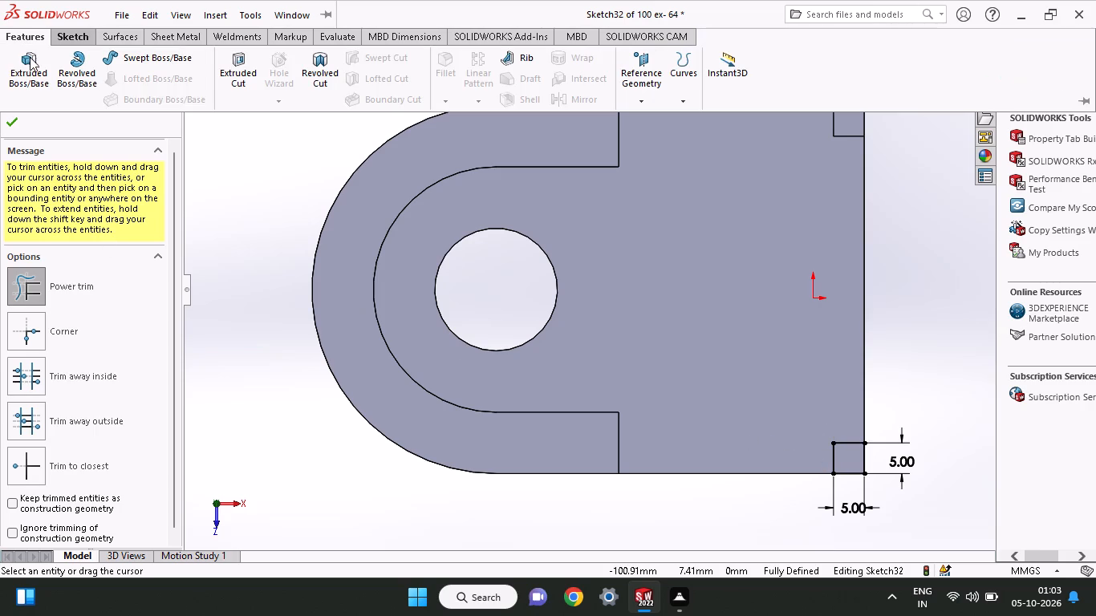
{"action": "left_click", "coordinate": [235, 69]}
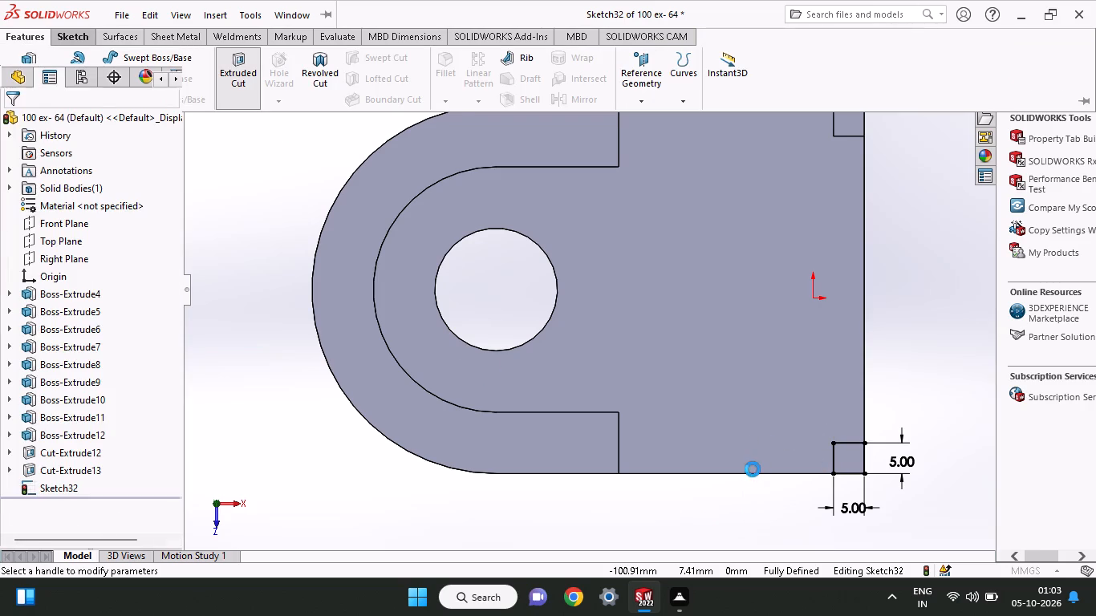
{"action": "middle_click_drag", "start_coordinate": [753, 469], "coordinate": [750, 332]}
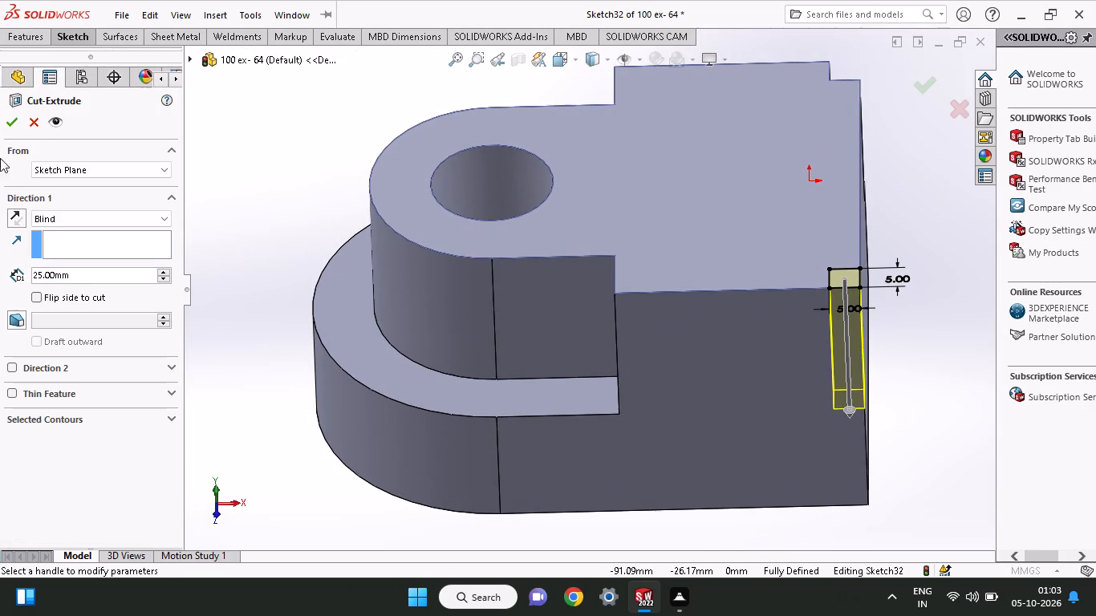
{"action": "left_click", "coordinate": [11, 126]}
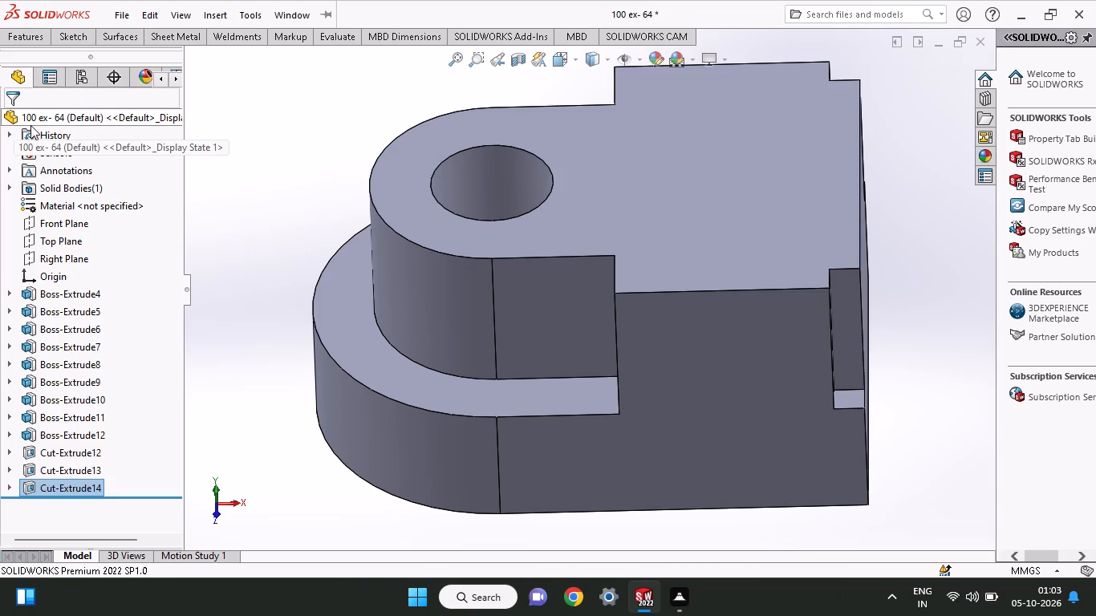
Start a sketch on the block's top face and draw a circle about 12 mm in diameter near the front corner cut.
{"action": "middle_click_drag", "start_coordinate": [532, 371], "coordinate": [542, 491]}
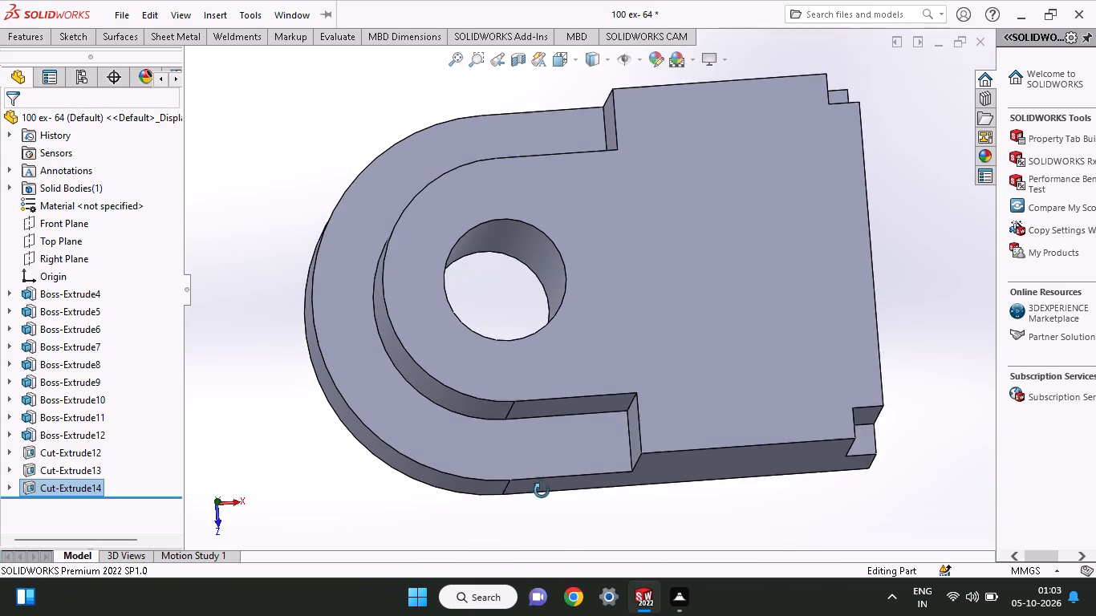
{"action": "middle_click_drag", "start_coordinate": [542, 491], "coordinate": [537, 417]}
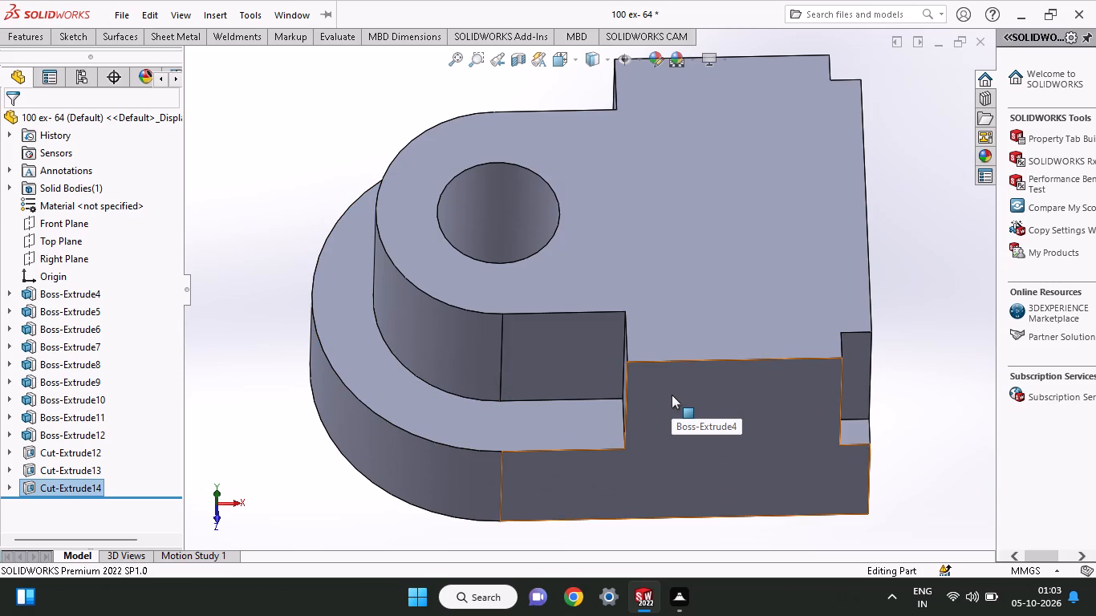
{"action": "middle_click_drag", "start_coordinate": [674, 314], "coordinate": [674, 436]}
{"action": "left_click", "coordinate": [777, 336]}
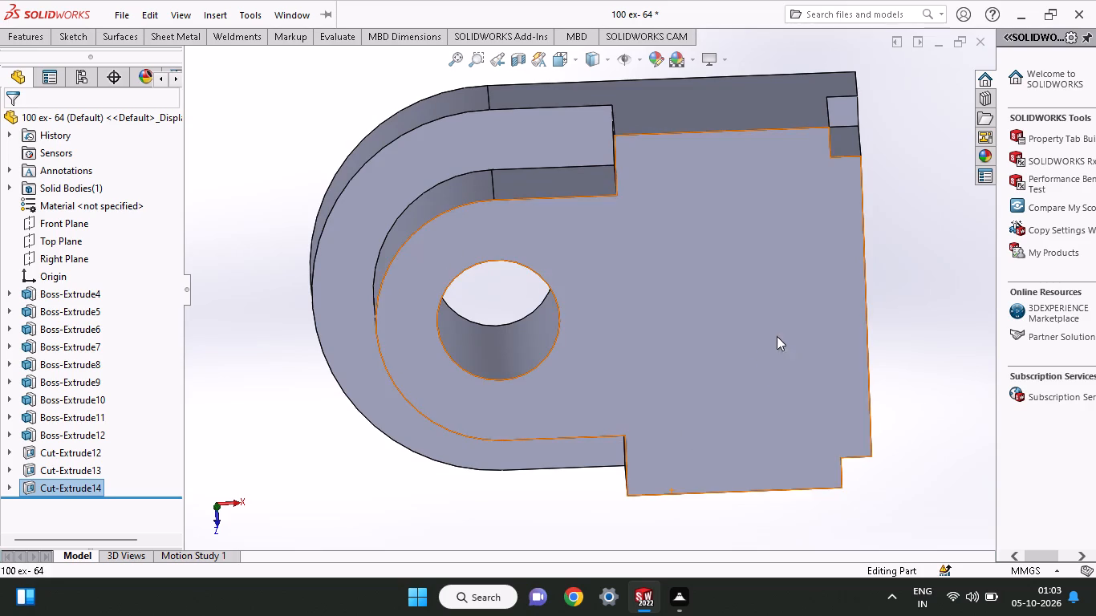
{"action": "left_click", "coordinate": [841, 293]}
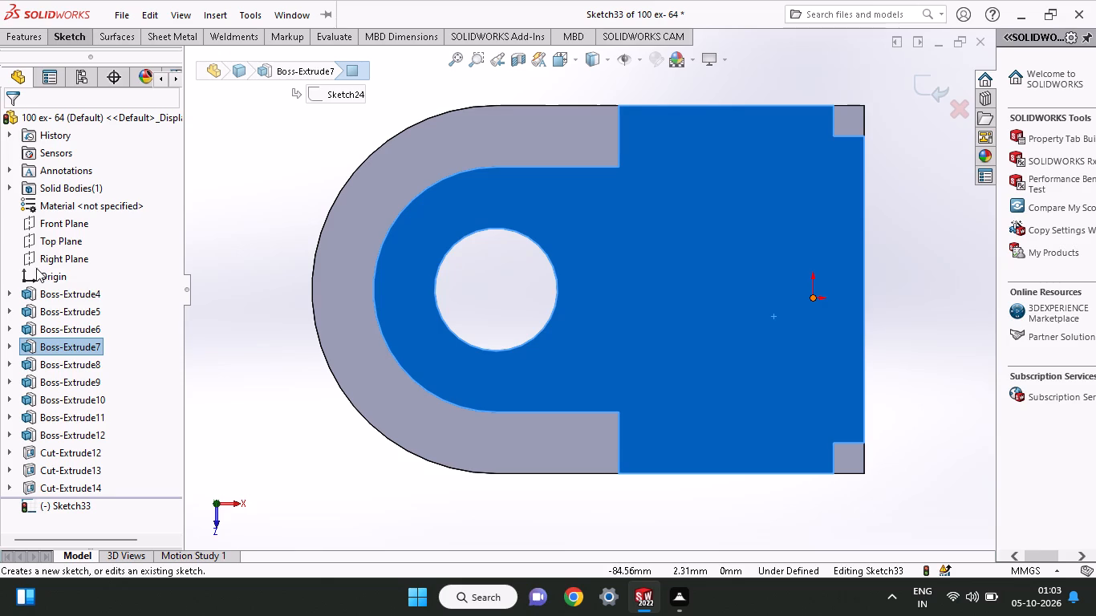
{"action": "left_click", "coordinate": [69, 33]}
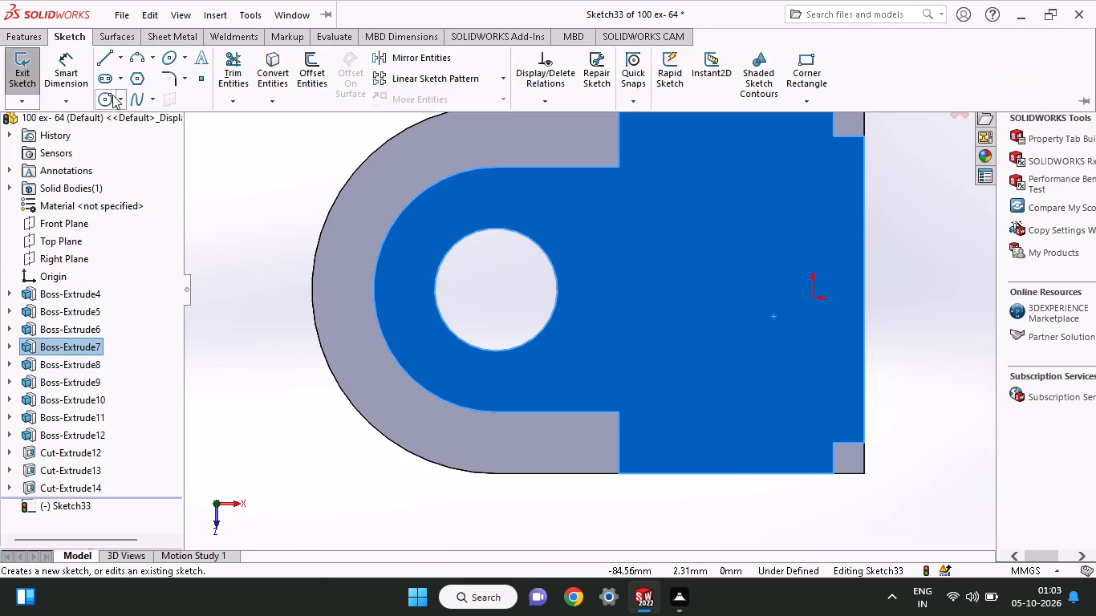
{"action": "left_click", "coordinate": [110, 95]}
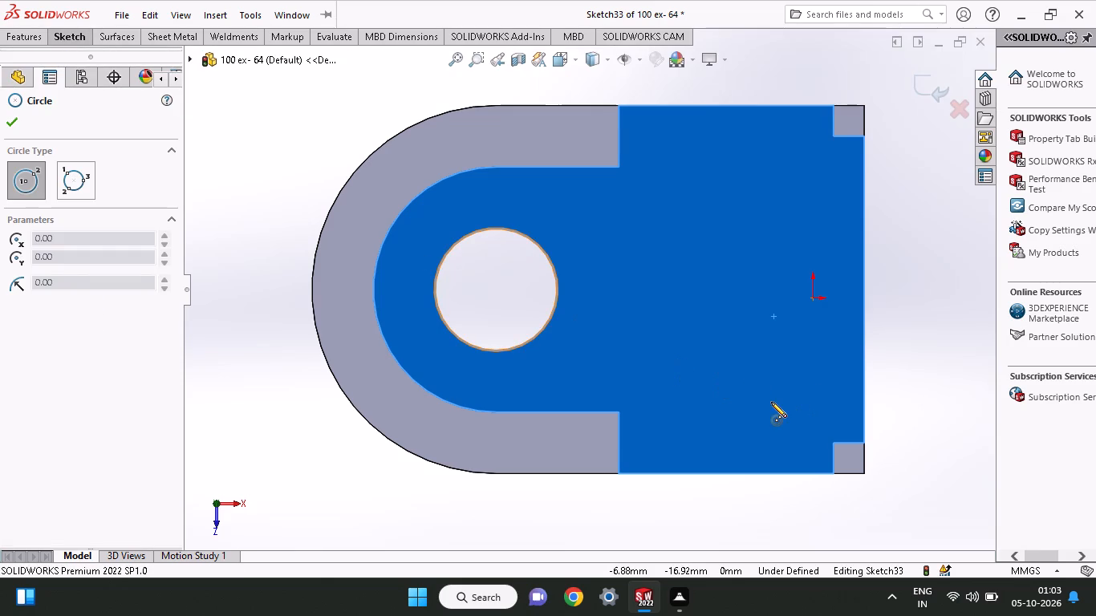
{"action": "left_click", "coordinate": [771, 402]}
{"action": "left_click", "coordinate": [784, 437]}
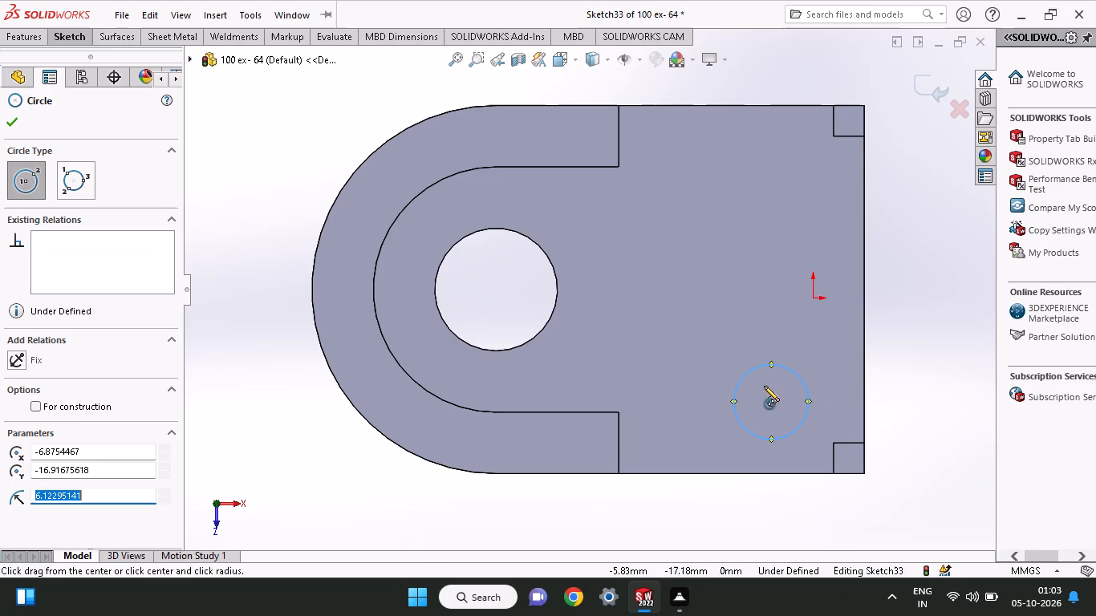
Dimension the new circle to a diameter of 10 mm.
{"action": "left_click", "coordinate": [54, 36]}
{"action": "left_click", "coordinate": [54, 70]}
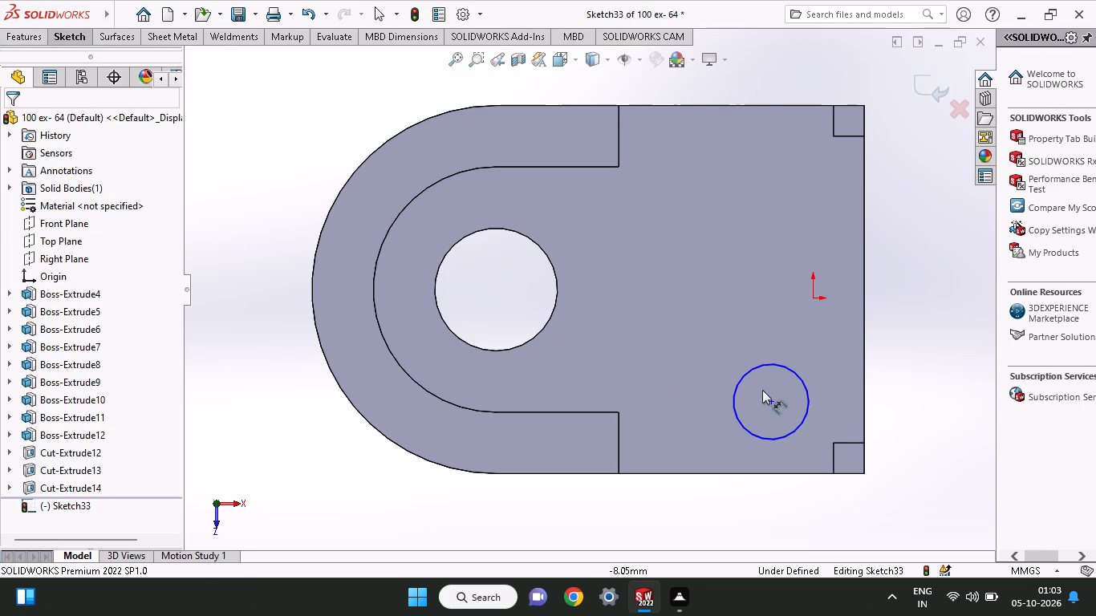
{"action": "left_click", "coordinate": [749, 366]}
{"action": "left_click", "coordinate": [729, 325]}
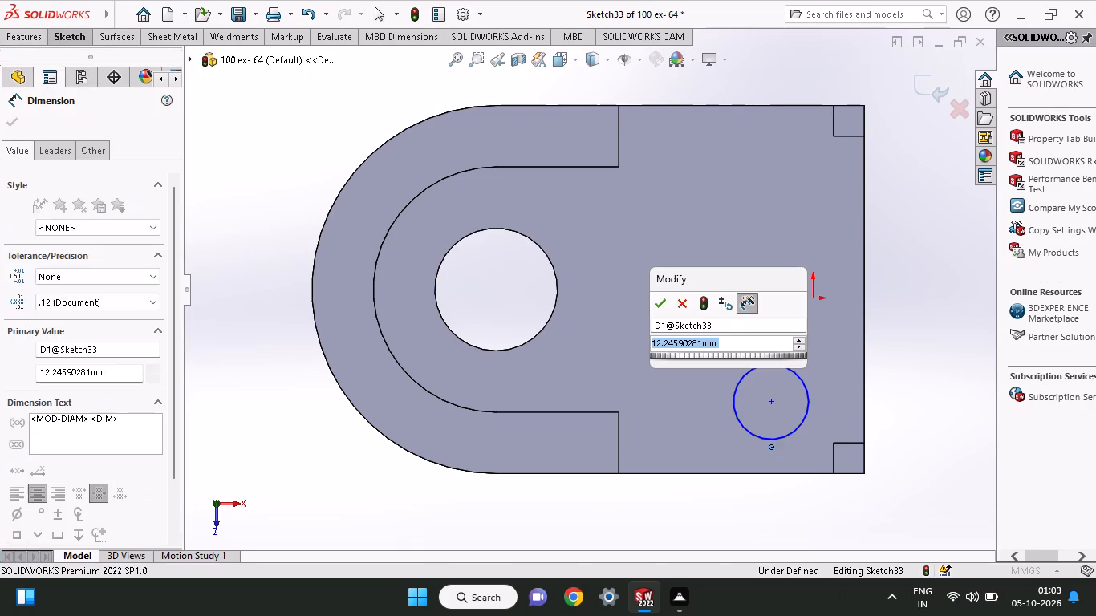
{"action": "type", "text": "10"}
{"action": "key", "text": "Return"}
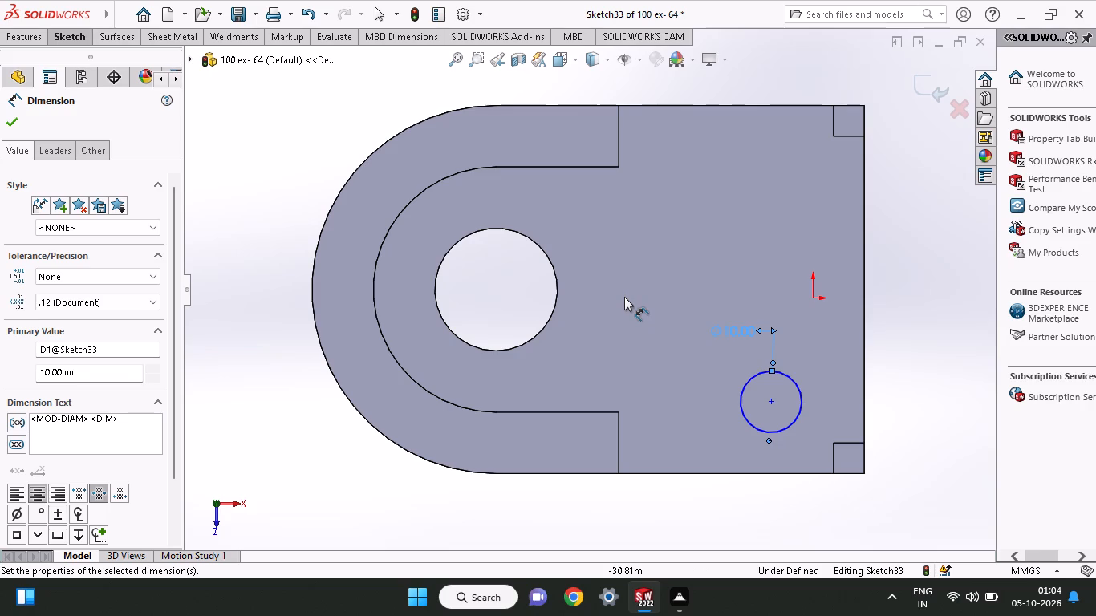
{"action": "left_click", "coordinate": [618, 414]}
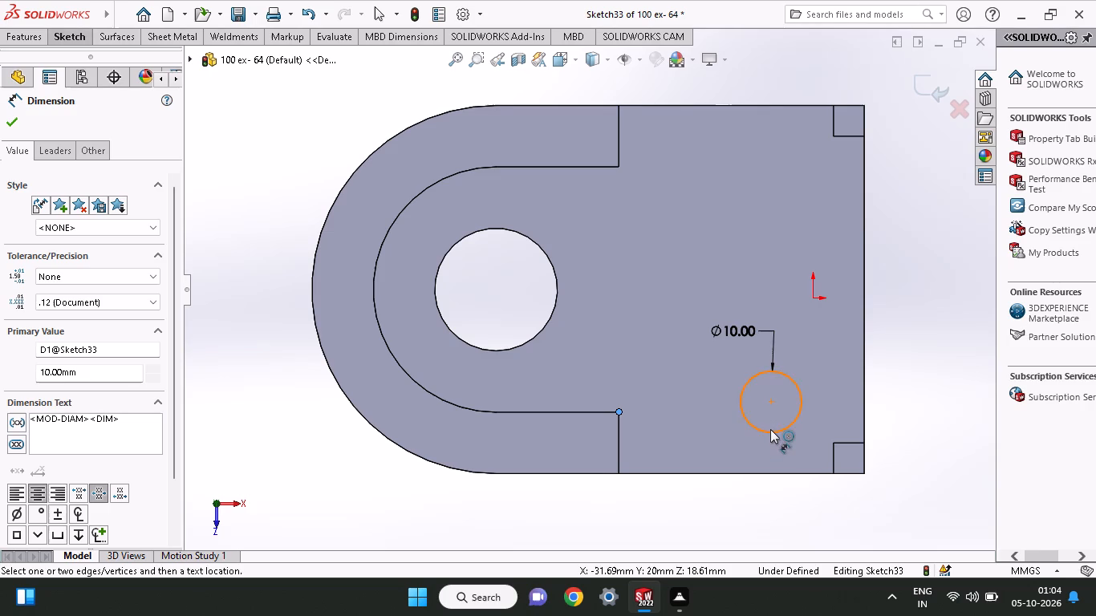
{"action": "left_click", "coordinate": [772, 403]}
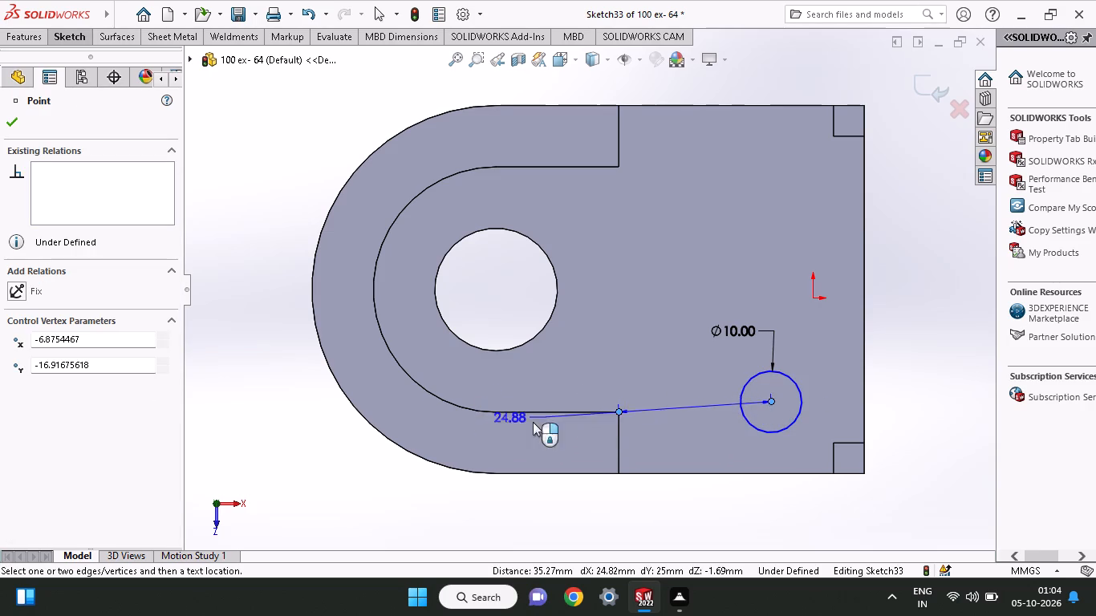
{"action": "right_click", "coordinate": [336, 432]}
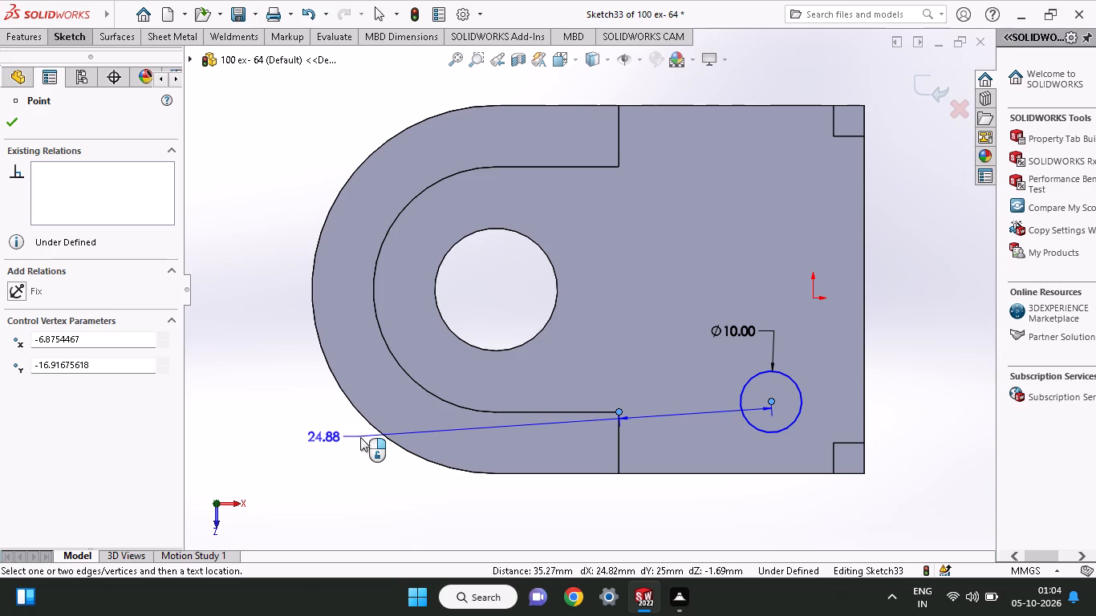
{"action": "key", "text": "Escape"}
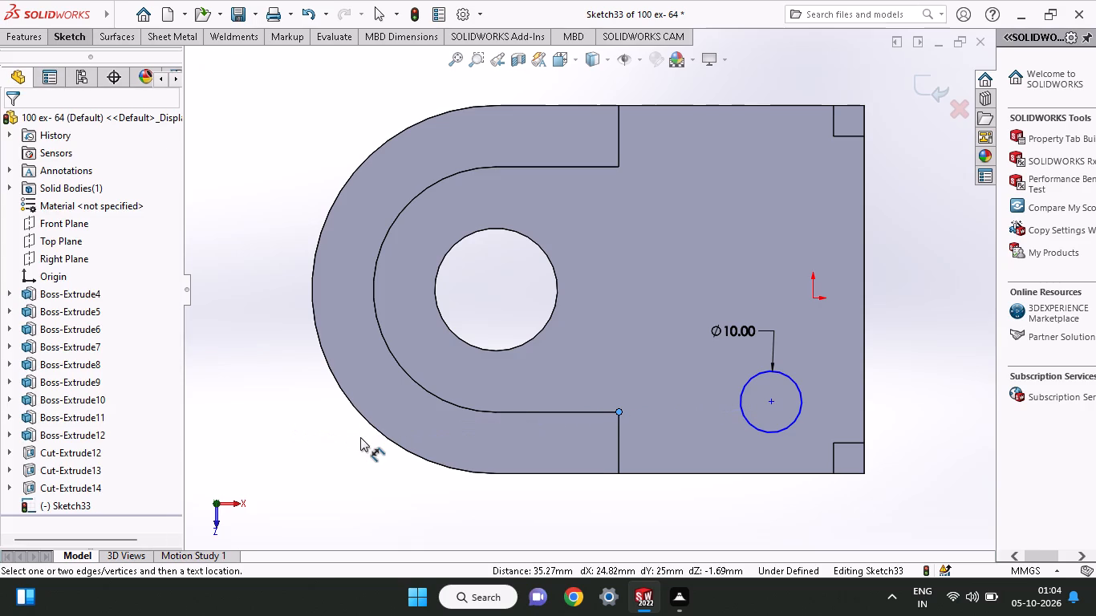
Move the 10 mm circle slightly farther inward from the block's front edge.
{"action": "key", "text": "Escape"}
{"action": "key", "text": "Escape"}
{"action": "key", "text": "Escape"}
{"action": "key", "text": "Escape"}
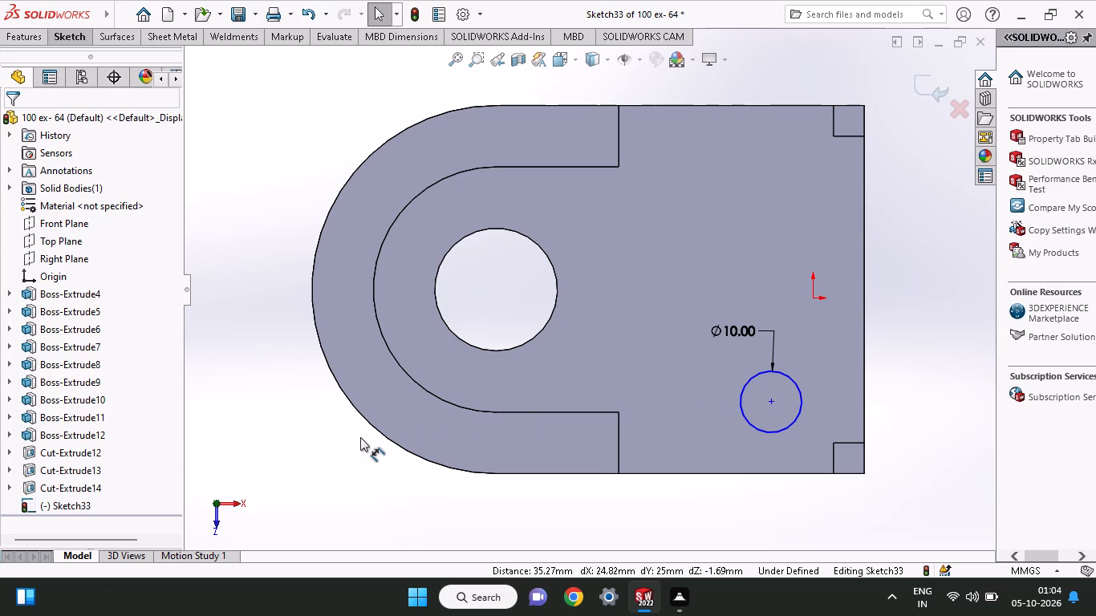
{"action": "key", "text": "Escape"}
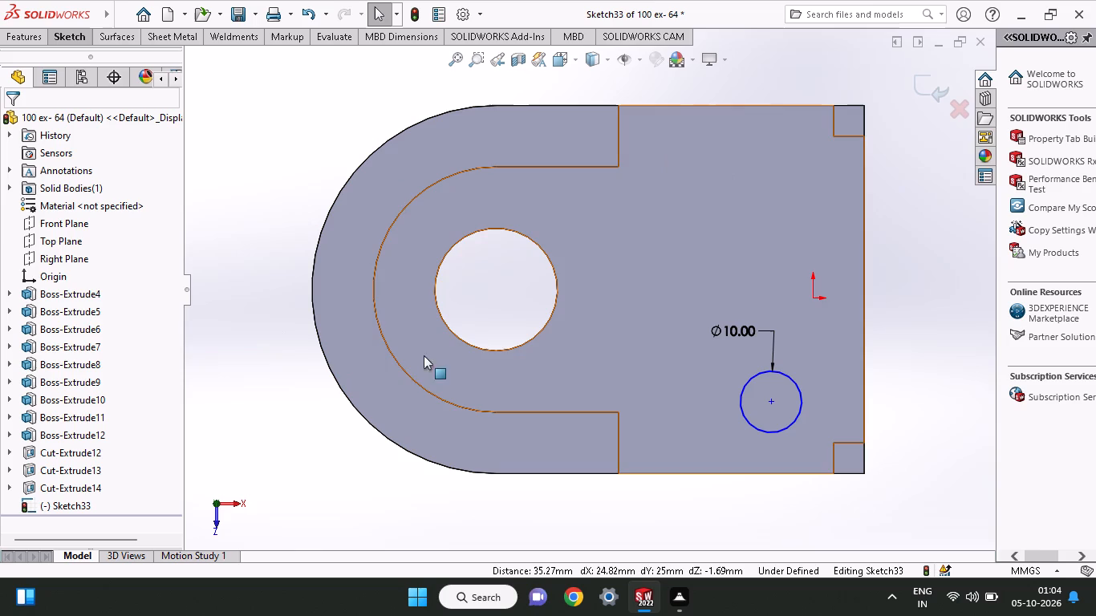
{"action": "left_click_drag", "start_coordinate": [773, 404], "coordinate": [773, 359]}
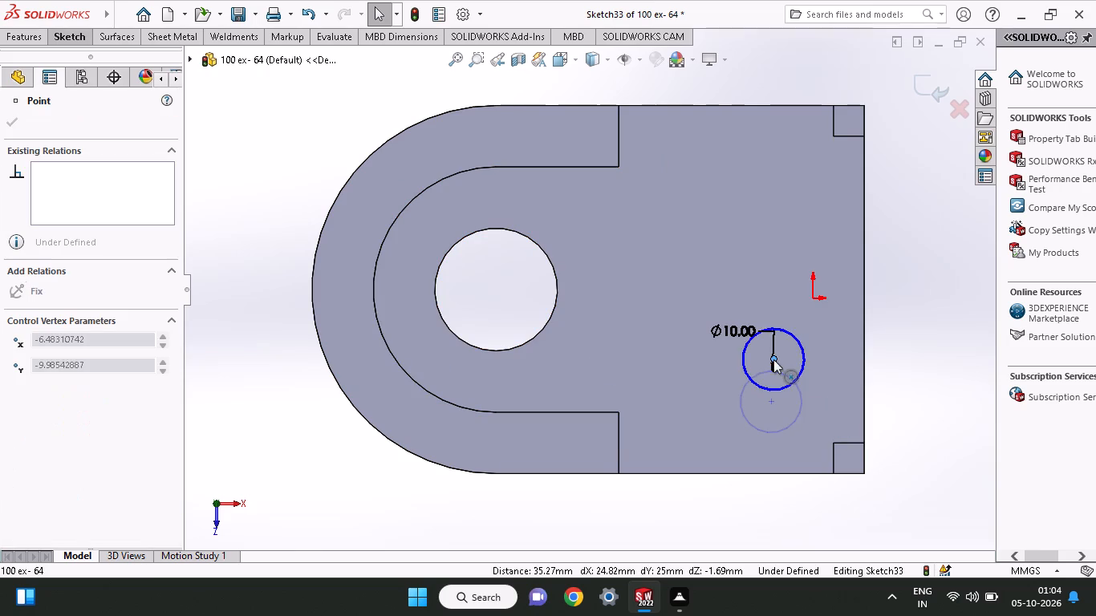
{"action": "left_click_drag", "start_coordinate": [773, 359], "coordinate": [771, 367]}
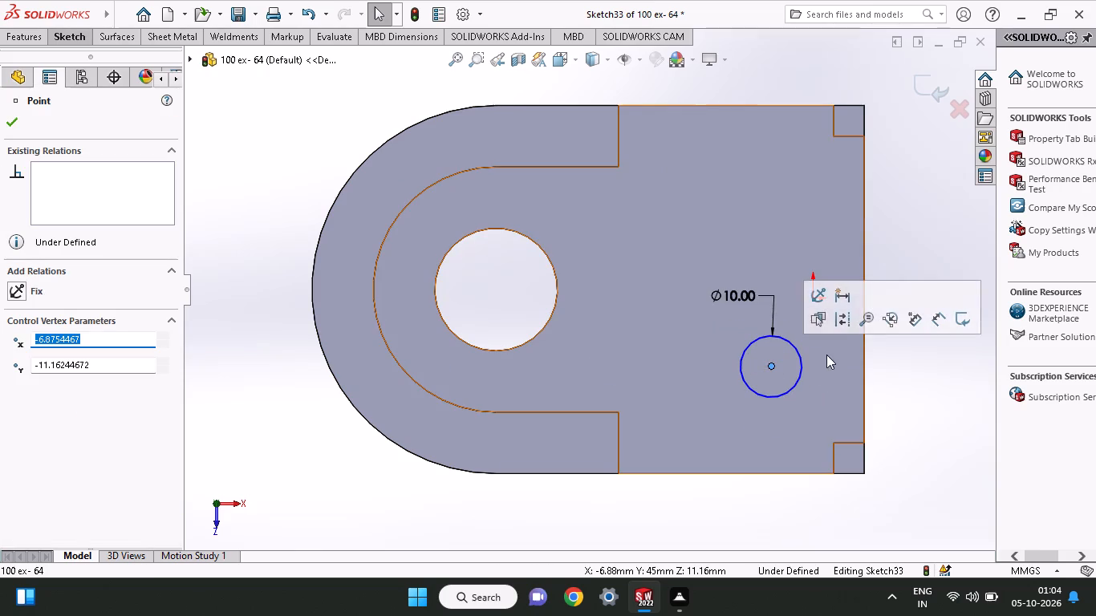
Draw a horizontal line about 52 mm long from the U-shaped rim's front inner corner past the block's straight end edge.
{"action": "left_click", "coordinate": [53, 40]}
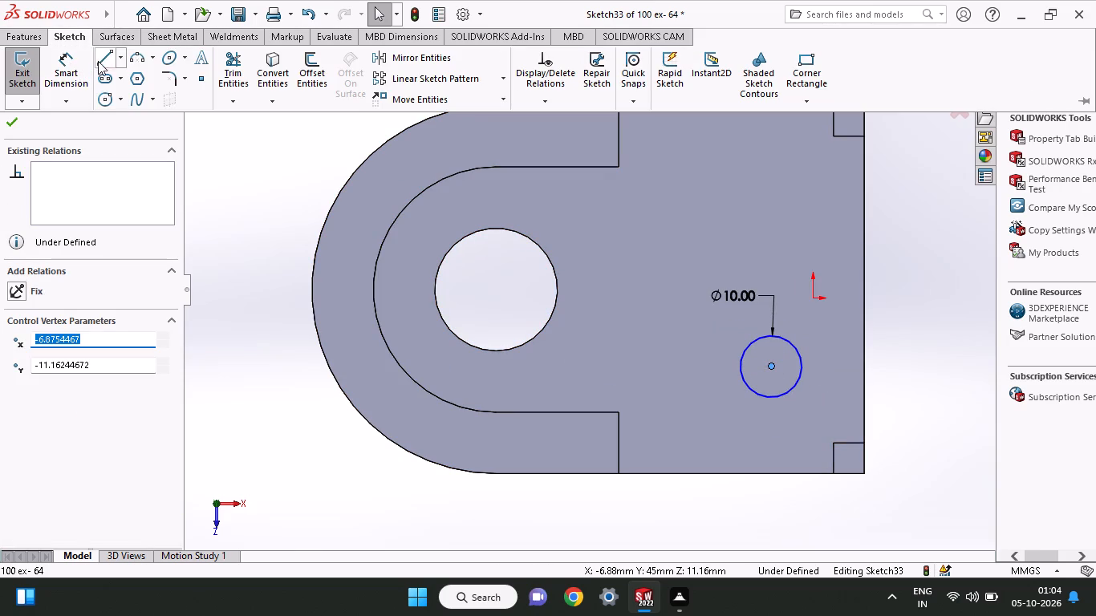
{"action": "left_click", "coordinate": [102, 59]}
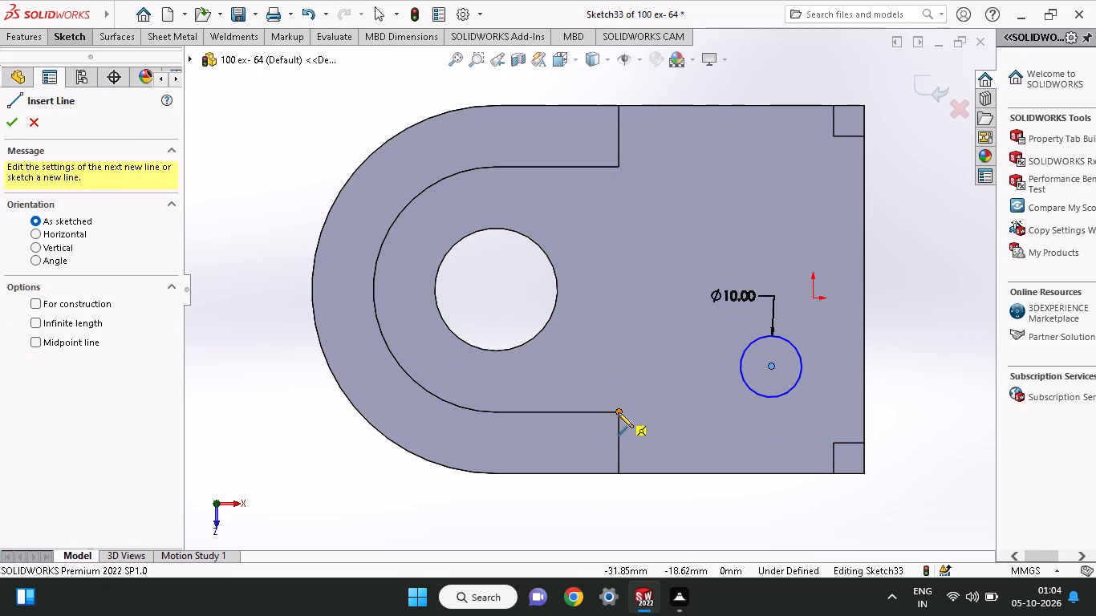
{"action": "left_click", "coordinate": [618, 412]}
{"action": "left_click", "coordinate": [940, 408]}
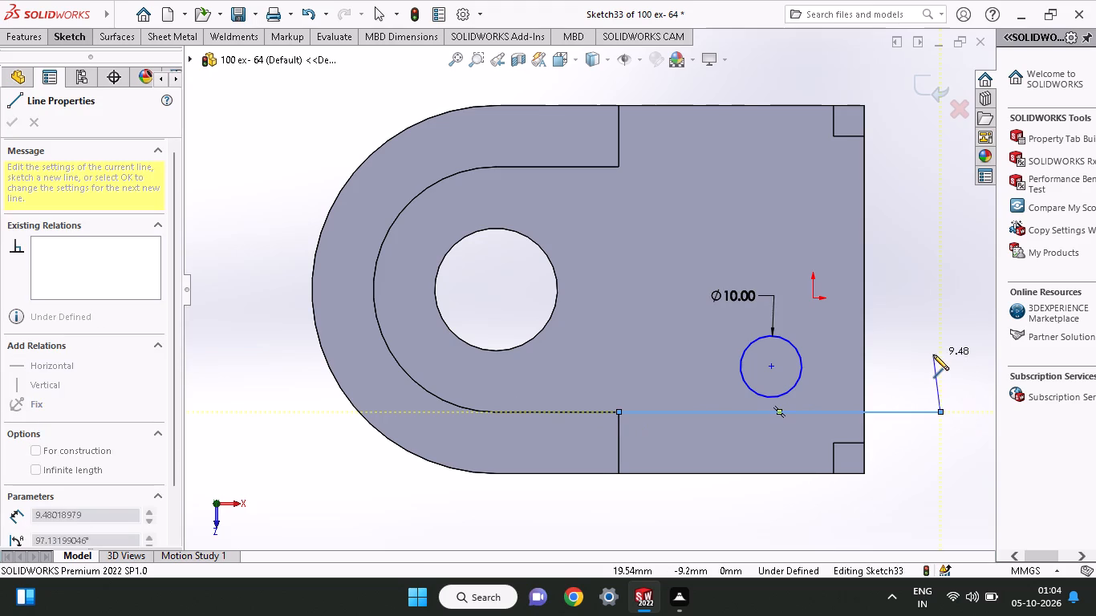
{"action": "right_click", "coordinate": [933, 355]}
{"action": "left_click", "coordinate": [955, 360]}
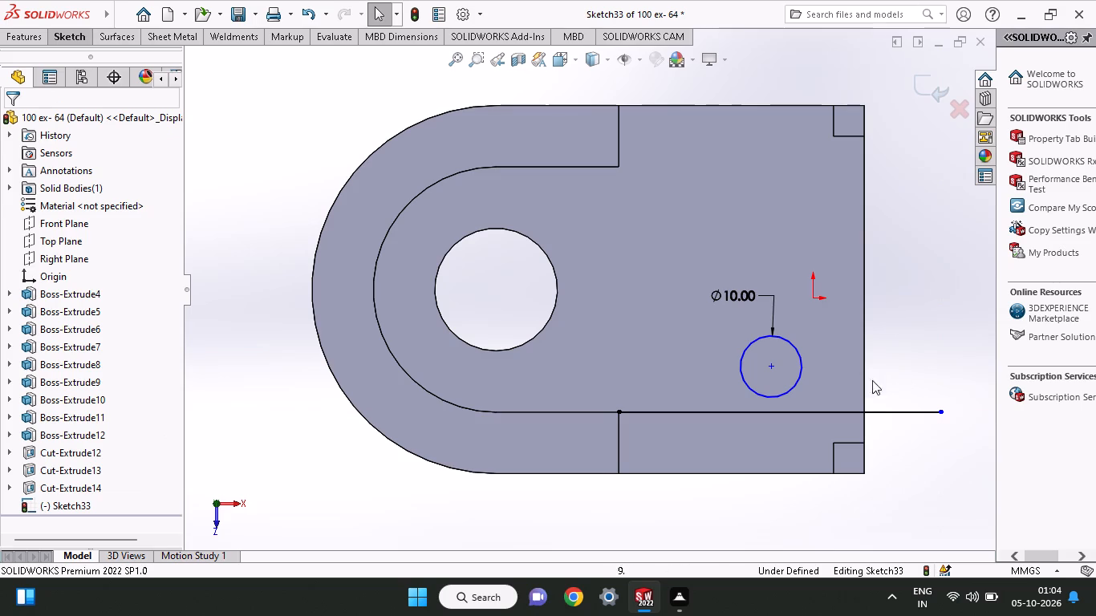
Move the 10 mm circle to the front side of the horizontal line and make it tangent to that line.
{"action": "left_click_drag", "start_coordinate": [773, 363], "coordinate": [773, 440]}
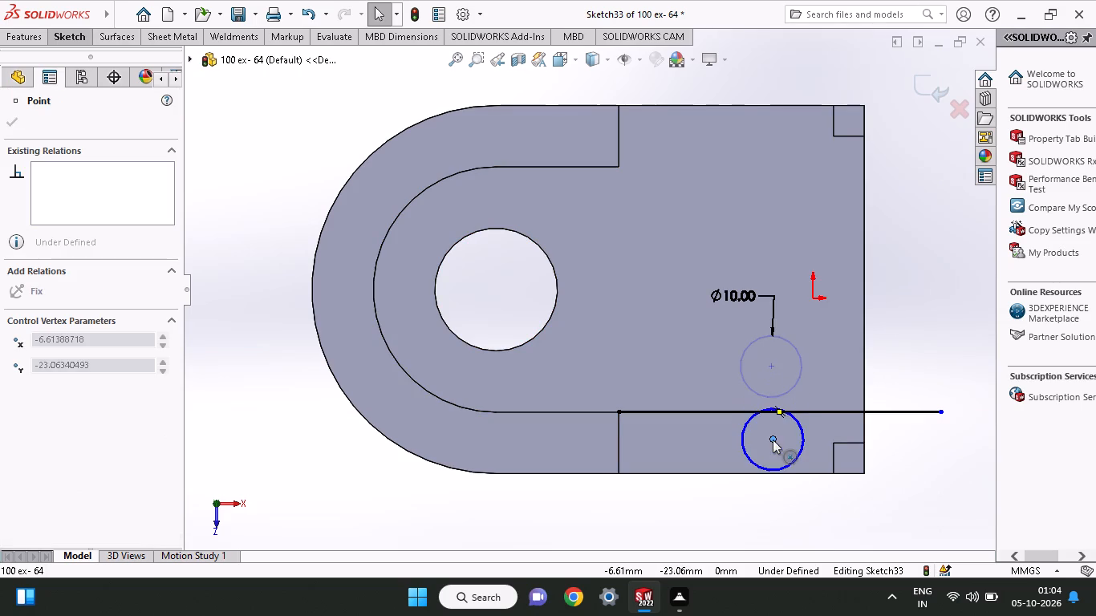
{"action": "left_click_drag", "start_coordinate": [773, 440], "coordinate": [776, 464]}
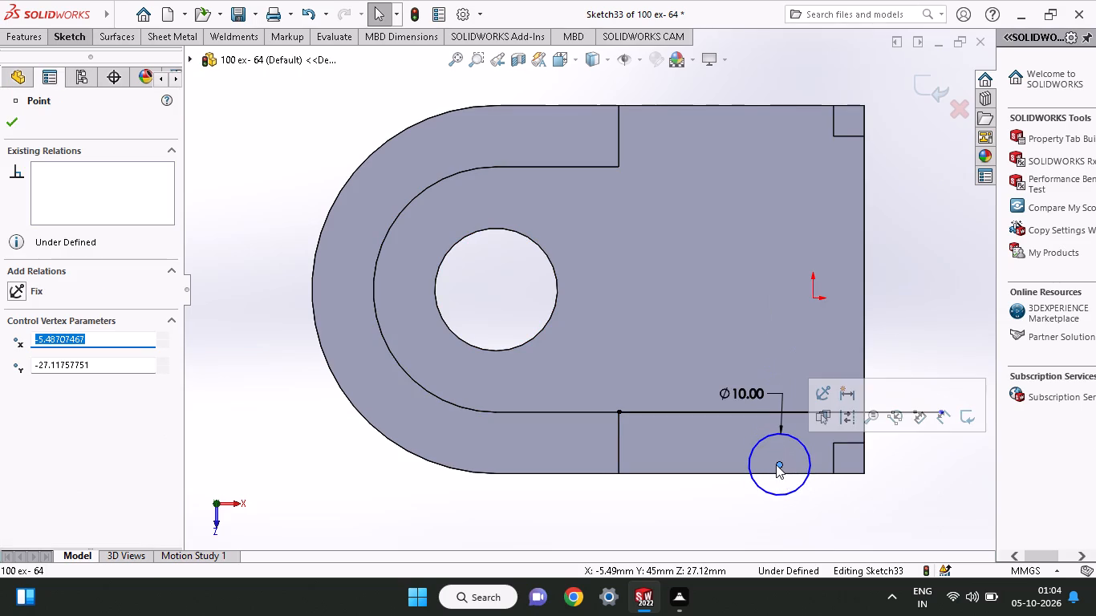
{"action": "left_click", "coordinate": [18, 129]}
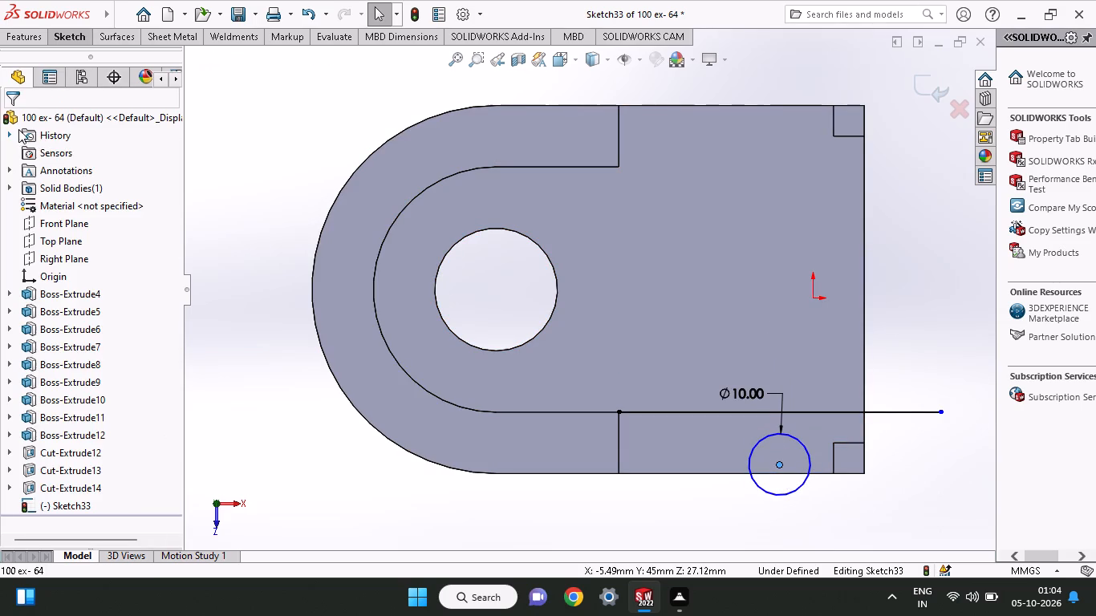
{"action": "left_click", "coordinate": [749, 448]}
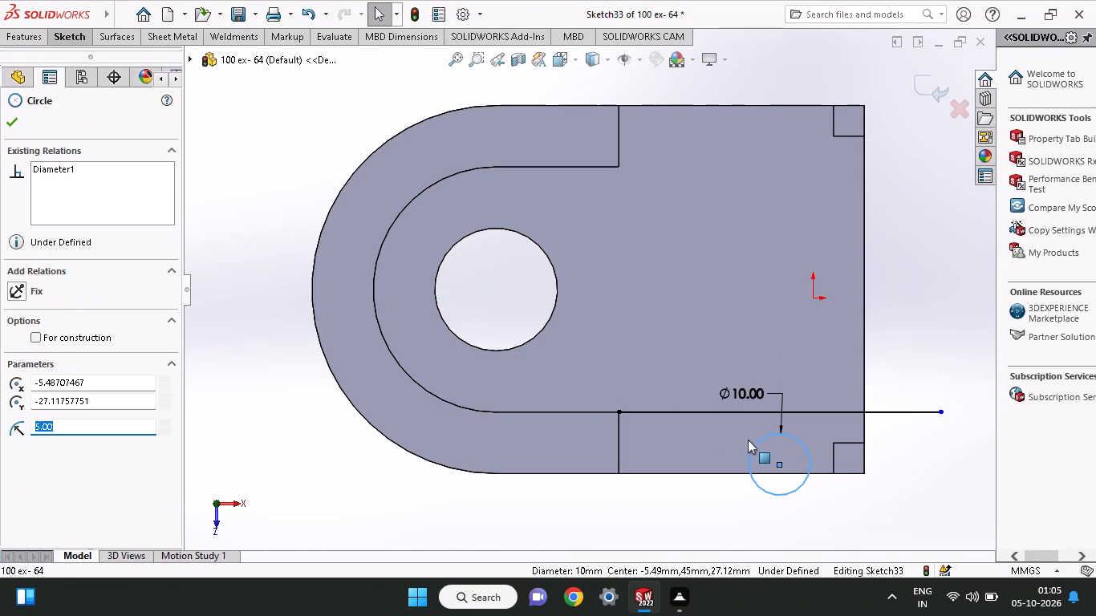
{"action": "left_click", "coordinate": [745, 407], "text": "shift"}
{"action": "left_click", "coordinate": [745, 410], "text": "shift"}
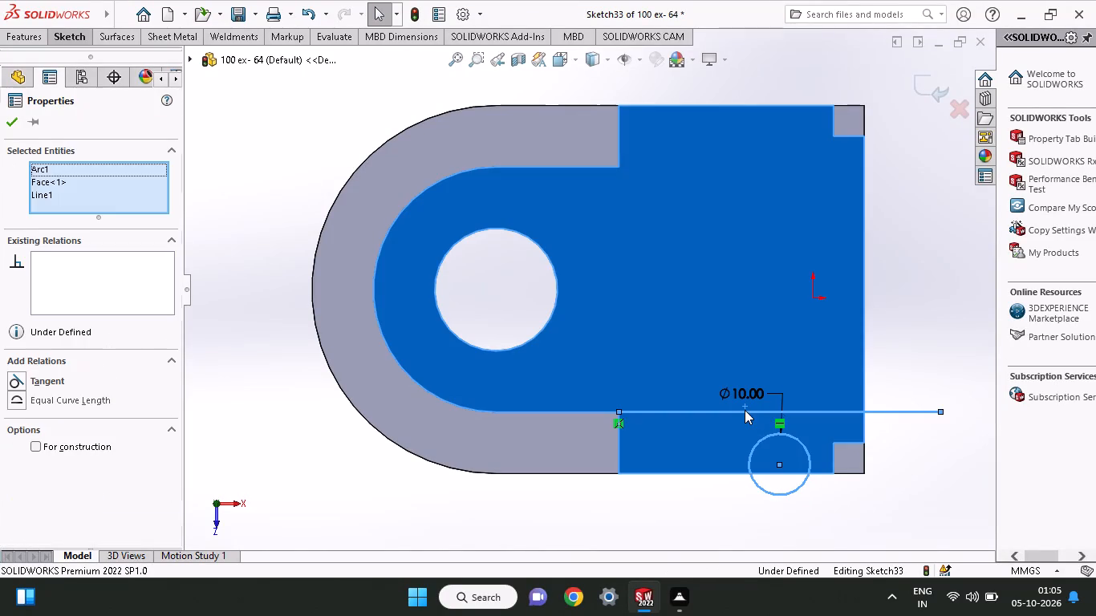
{"action": "left_click", "coordinate": [31, 377]}
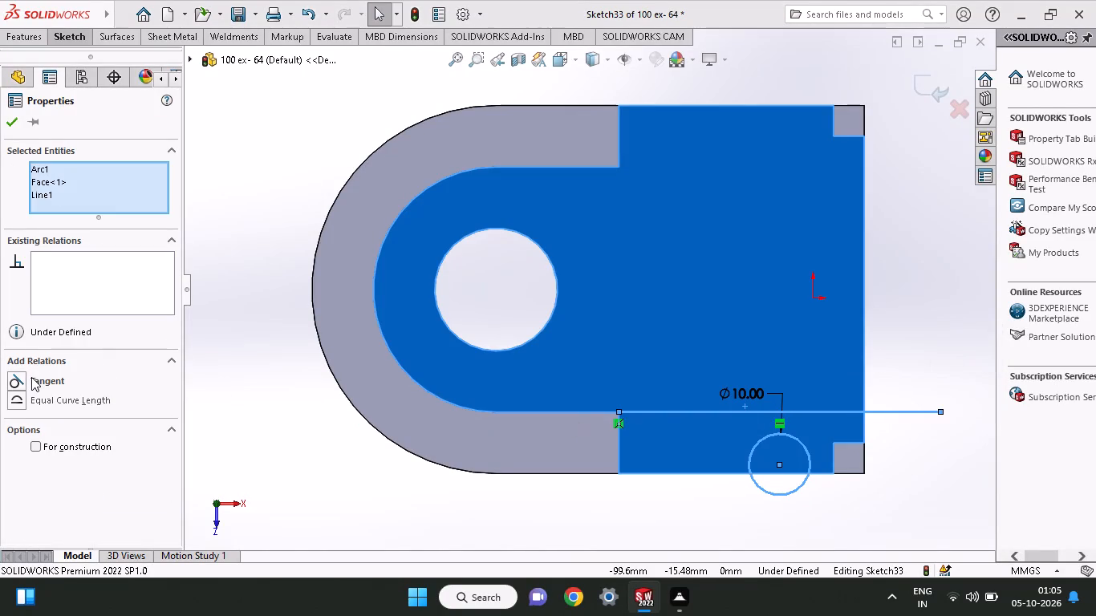
{"action": "left_click", "coordinate": [626, 299]}
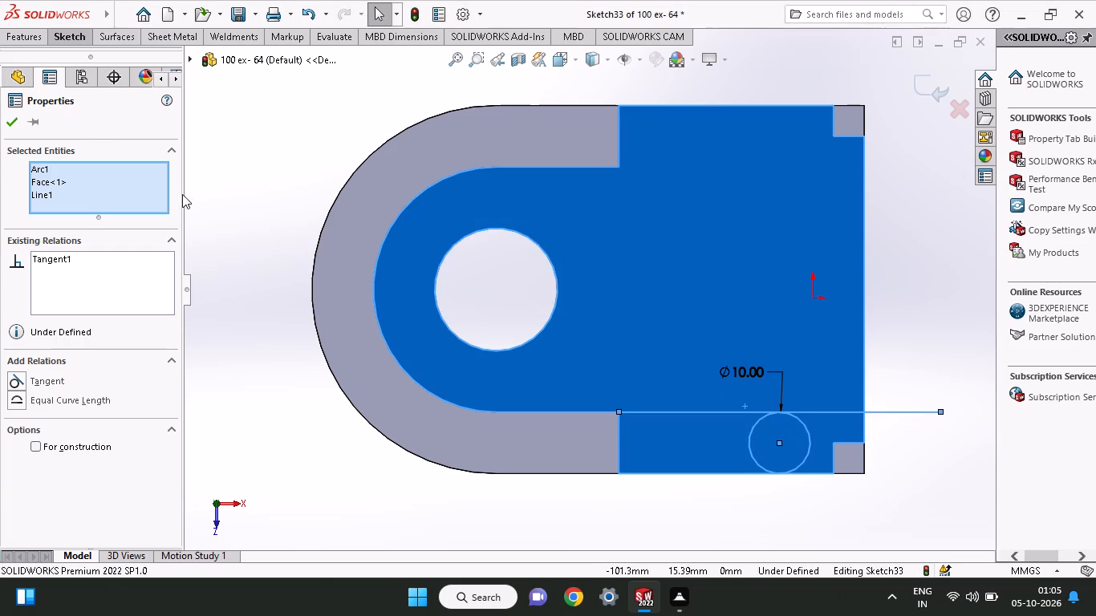
{"action": "left_click", "coordinate": [6, 124]}
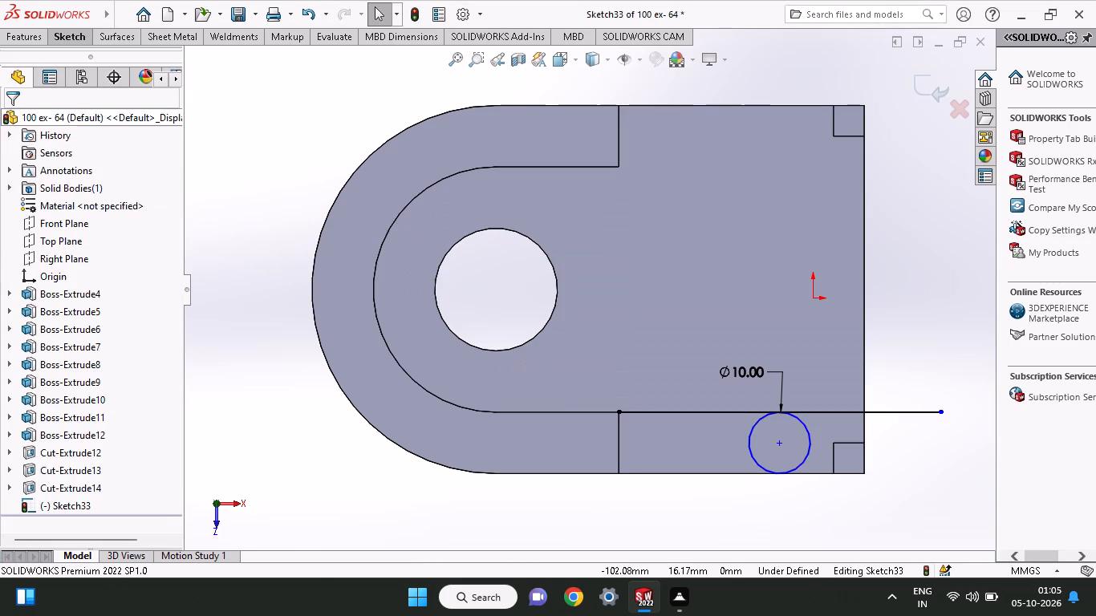
Dimension the circle's centre 10 mm from the block's straight end edge.
{"action": "left_click", "coordinate": [63, 41]}
{"action": "left_click", "coordinate": [68, 69]}
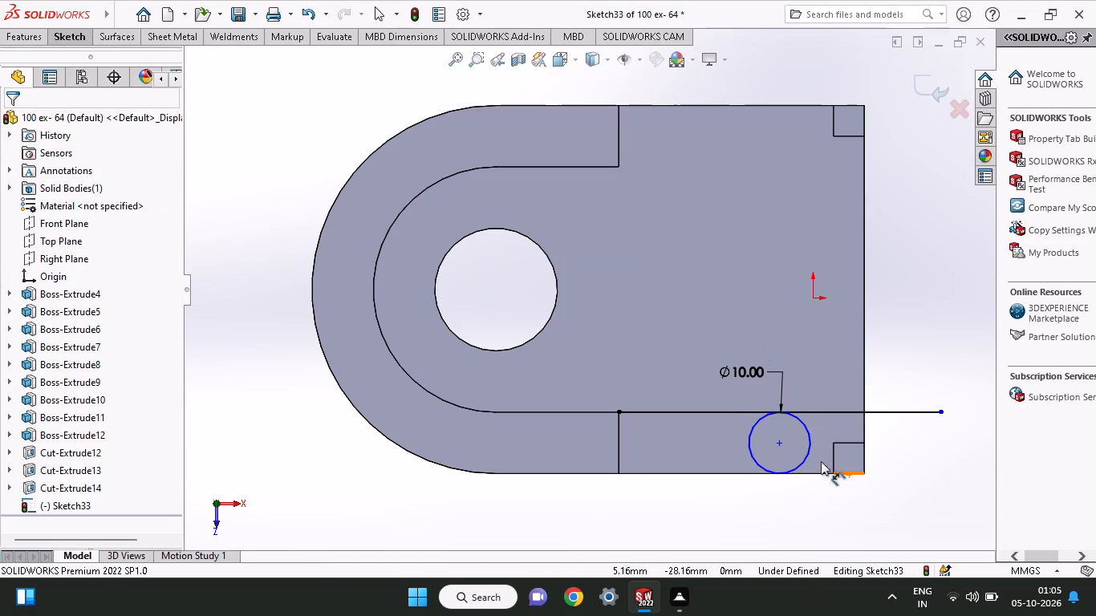
{"action": "left_click", "coordinate": [780, 444]}
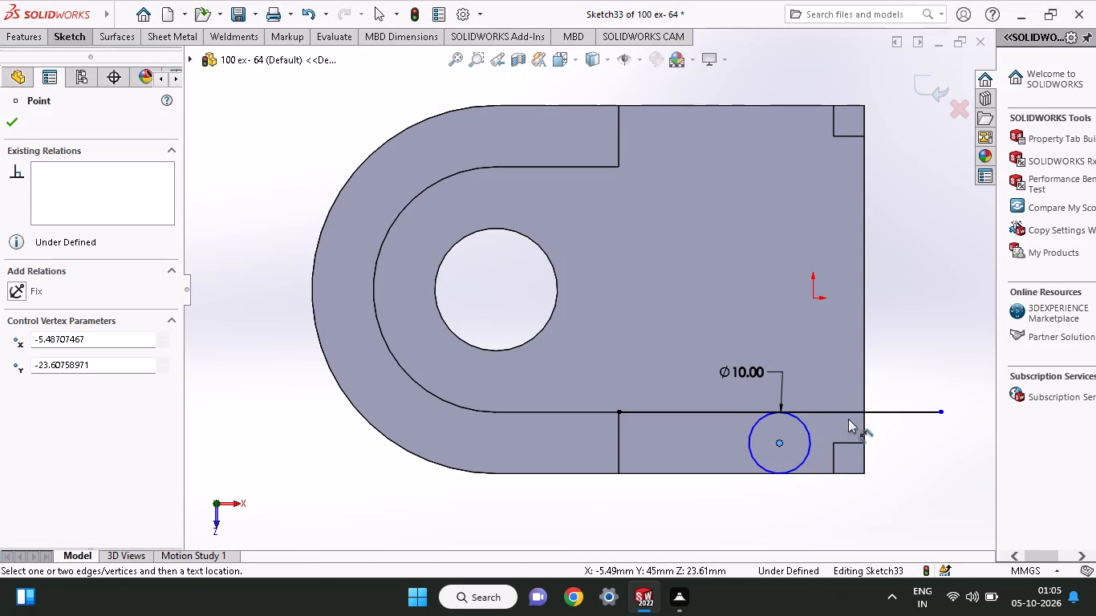
{"action": "left_click", "coordinate": [867, 398]}
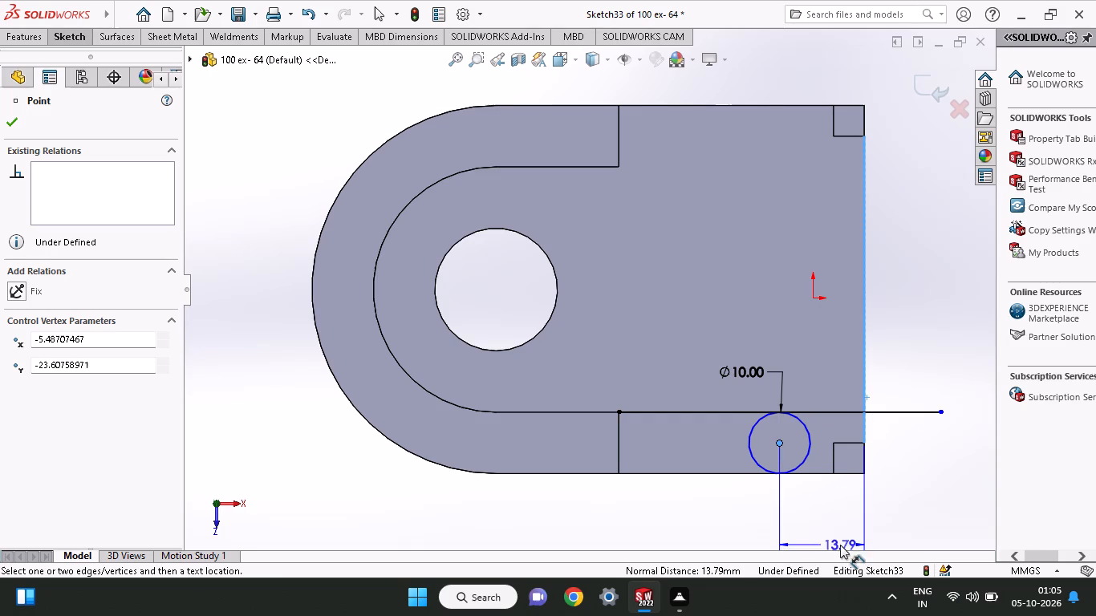
{"action": "left_click", "coordinate": [840, 539]}
{"action": "type", "text": "10"}
{"action": "key", "text": "Return"}
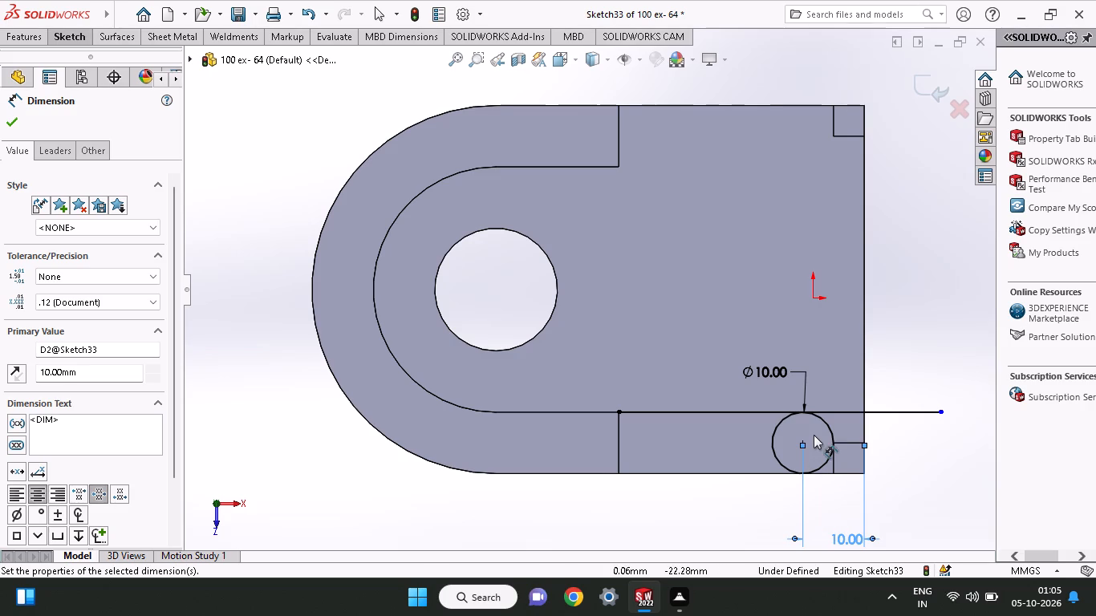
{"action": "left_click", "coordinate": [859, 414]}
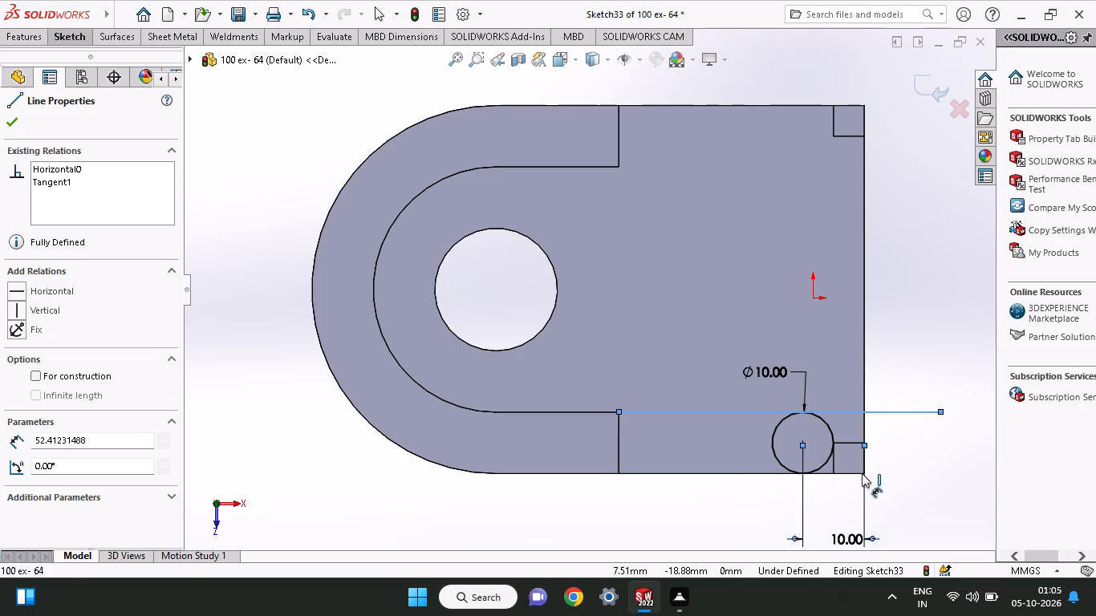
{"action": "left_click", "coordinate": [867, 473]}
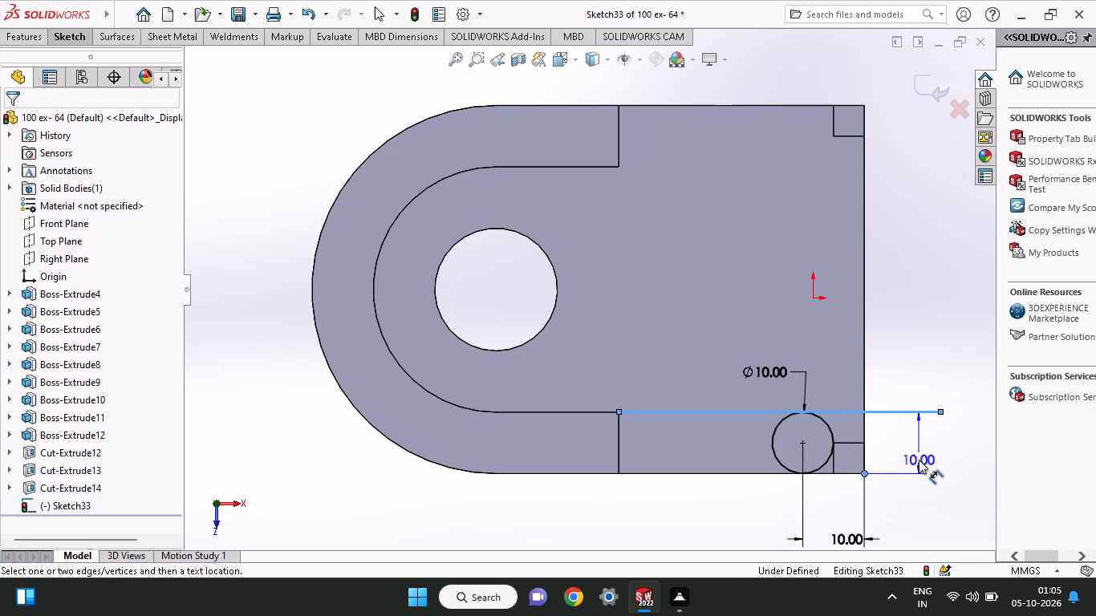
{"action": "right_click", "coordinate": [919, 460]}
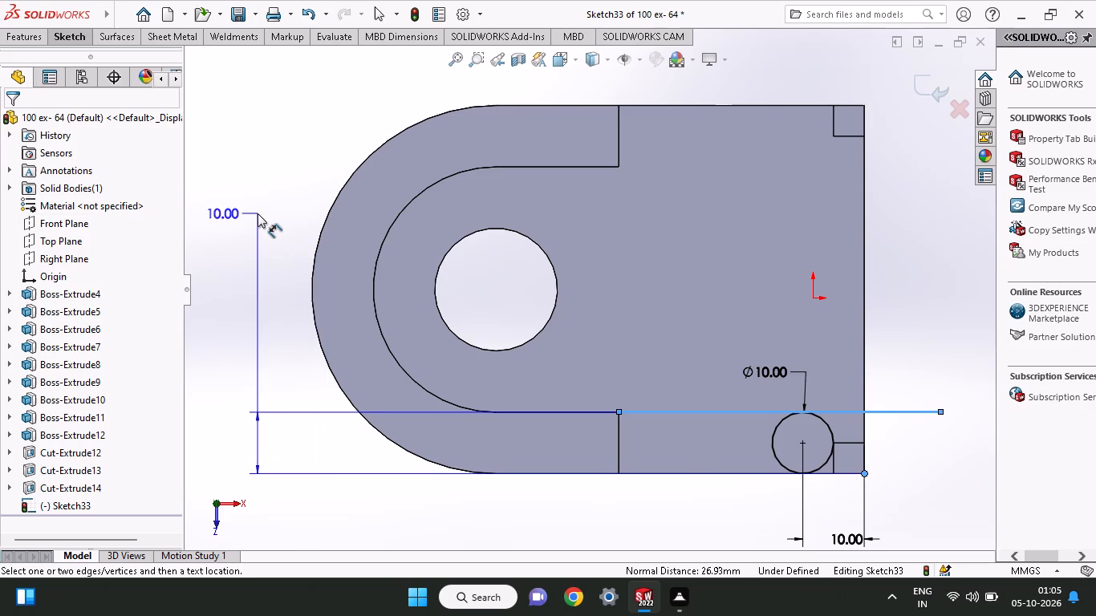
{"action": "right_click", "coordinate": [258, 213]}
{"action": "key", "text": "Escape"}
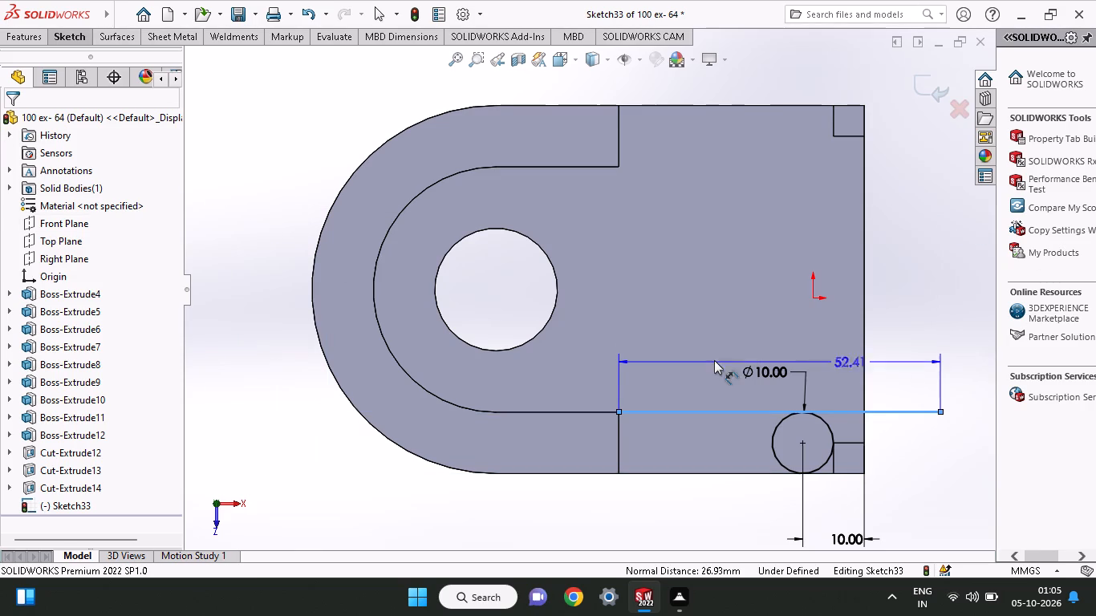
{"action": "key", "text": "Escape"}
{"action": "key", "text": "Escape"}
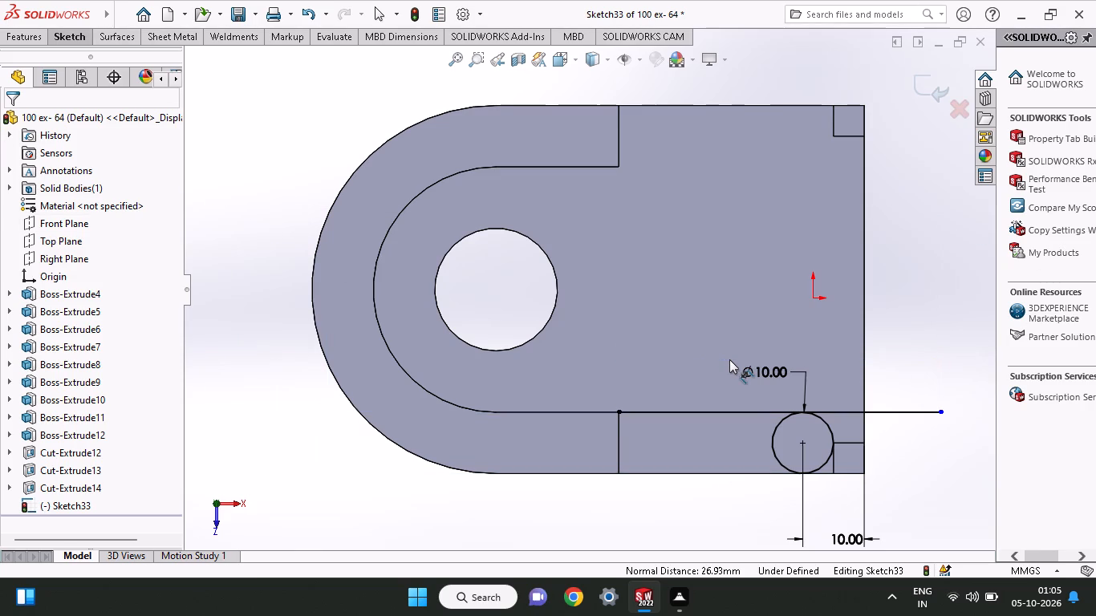
Draw a vertical line about 12.5 mm long from the circle's tangent point inward across the block's top face.
{"action": "left_click", "coordinate": [71, 39]}
{"action": "left_click", "coordinate": [95, 59]}
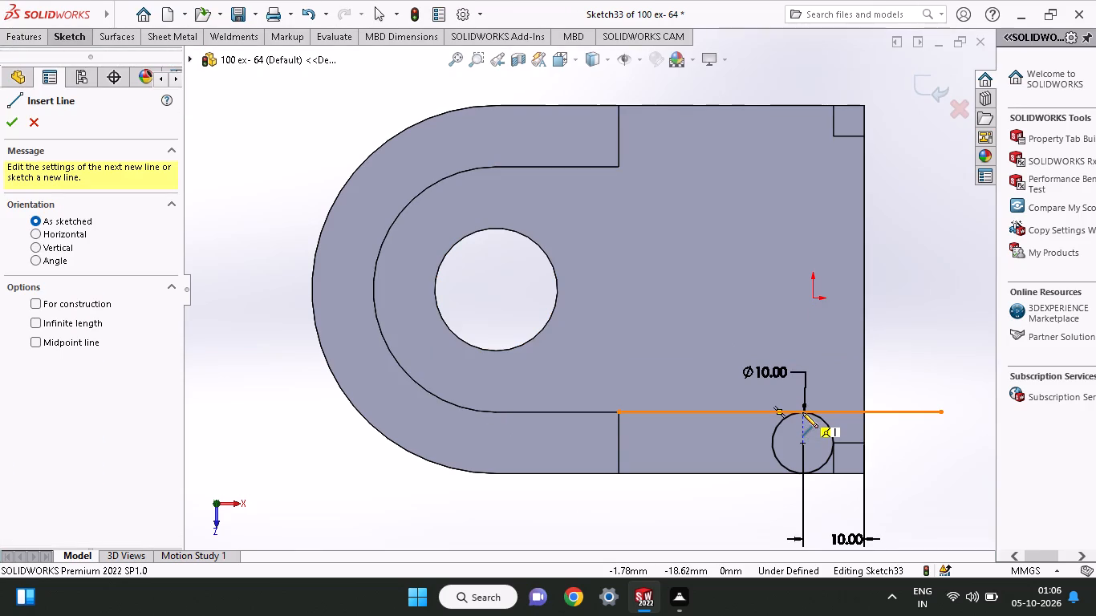
{"action": "left_click_drag", "start_coordinate": [802, 412], "coordinate": [807, 403]}
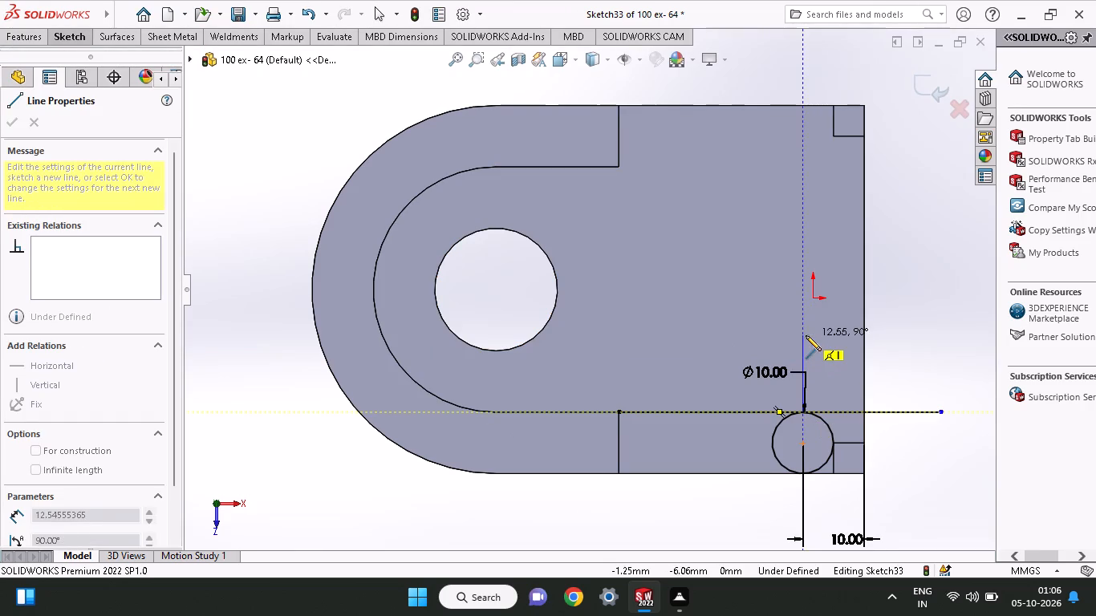
{"action": "left_click", "coordinate": [806, 335]}
{"action": "right_click", "coordinate": [836, 346]}
{"action": "left_click", "coordinate": [841, 351]}
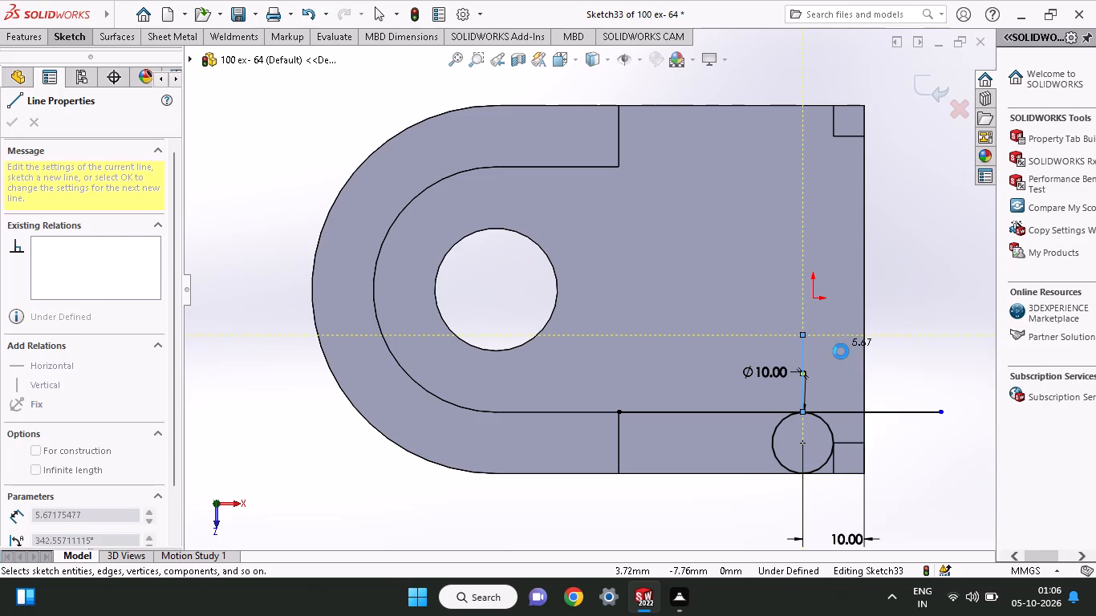
Dimension the vertical line's length to 10 mm.
{"action": "left_click", "coordinate": [67, 39]}
{"action": "left_click", "coordinate": [53, 79]}
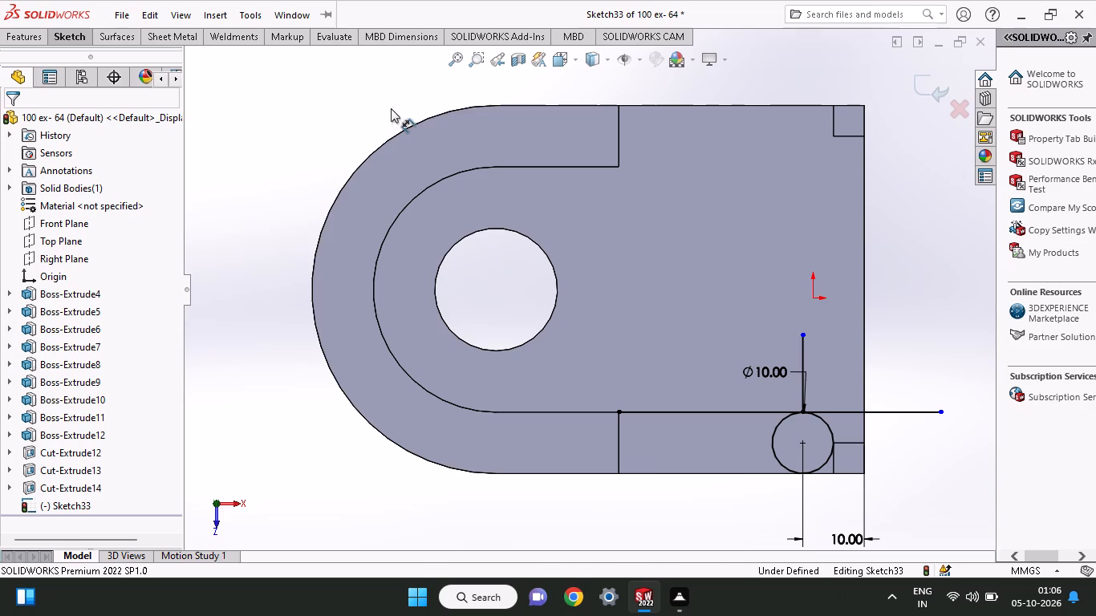
{"action": "left_click", "coordinate": [807, 410]}
{"action": "left_click", "coordinate": [801, 332]}
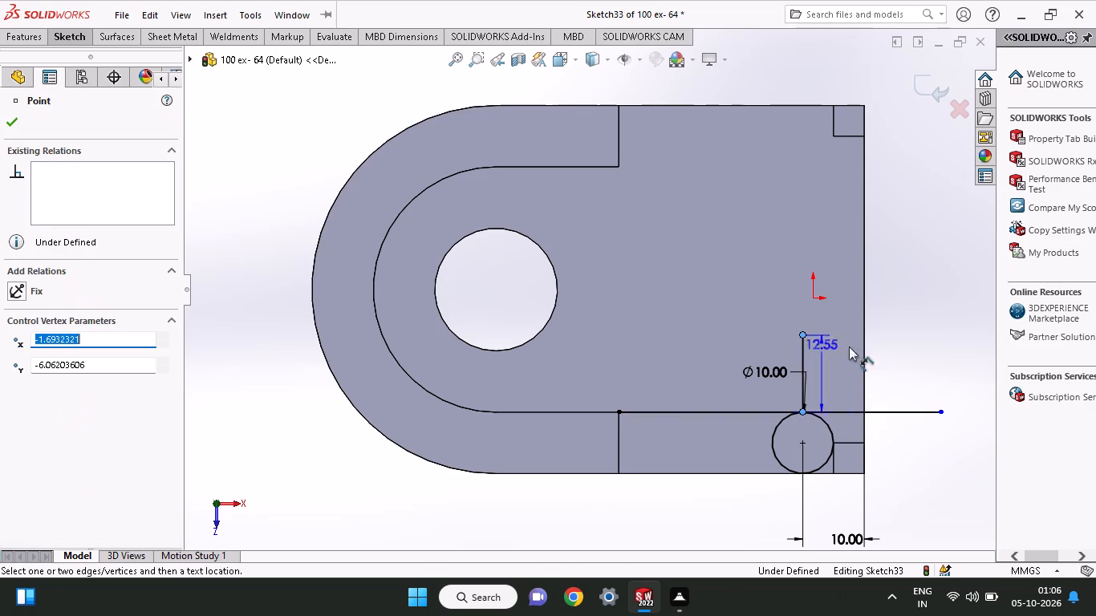
{"action": "left_click", "coordinate": [925, 375]}
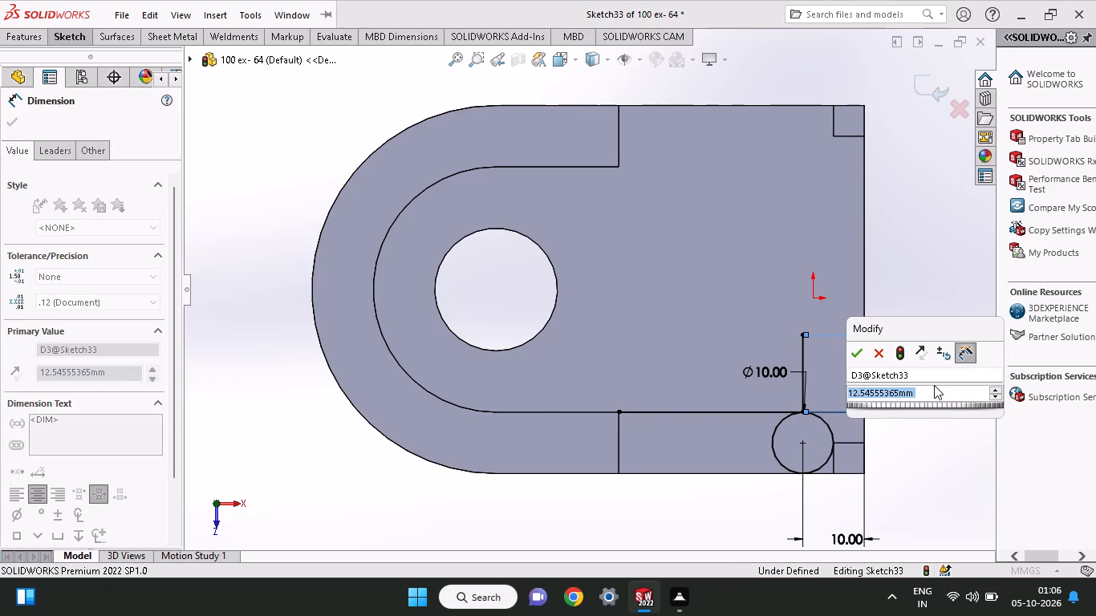
{"action": "type", "text": "10"}
{"action": "key", "text": "Return"}
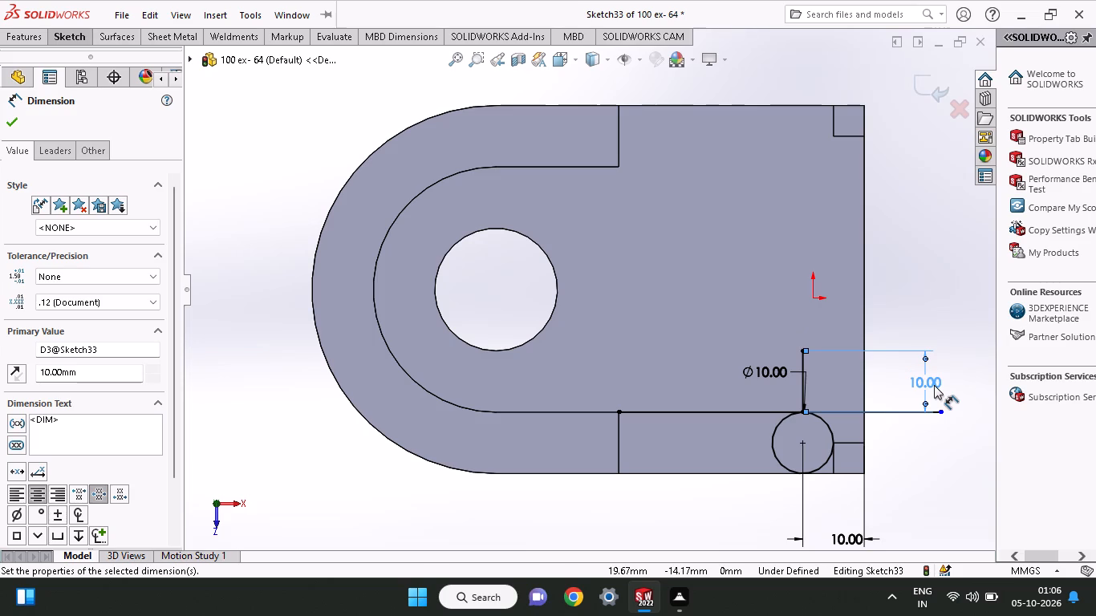
{"action": "right_click", "coordinate": [900, 447]}
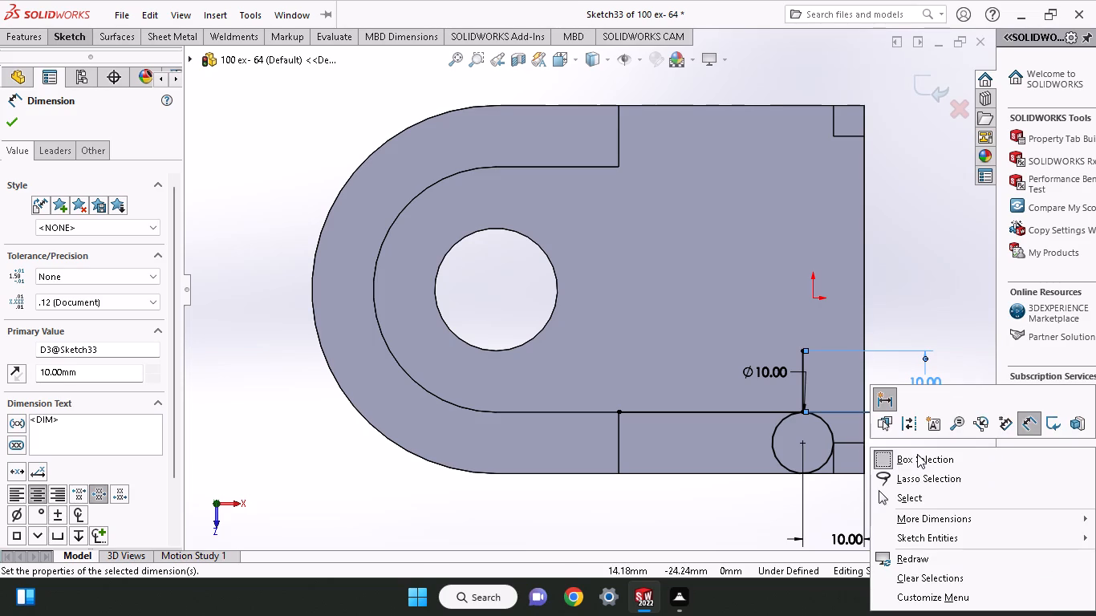
{"action": "left_click", "coordinate": [932, 340]}
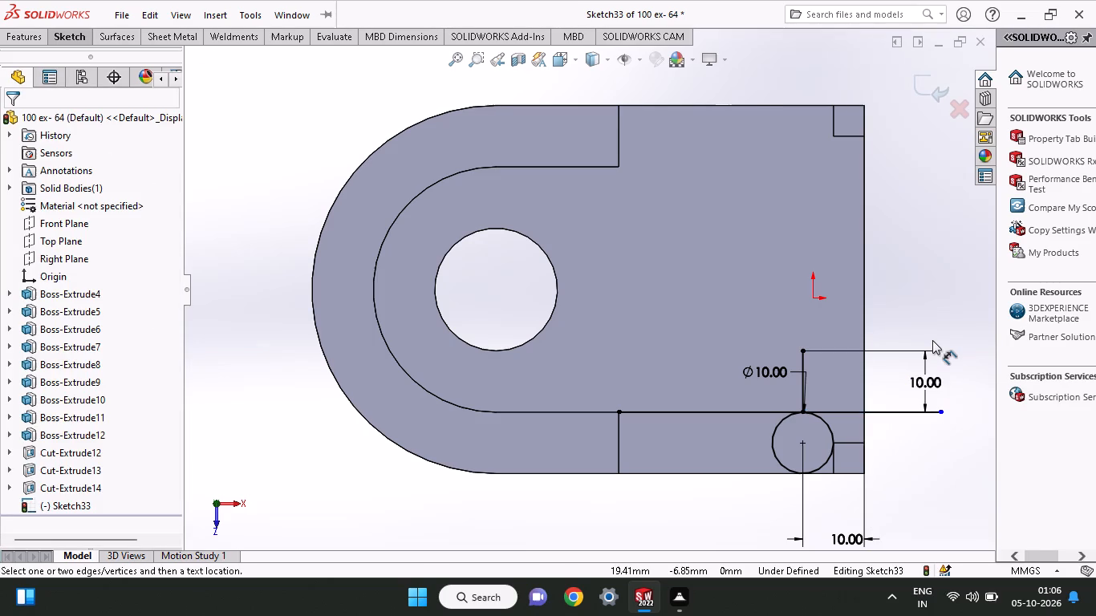
{"action": "key", "text": "Escape"}
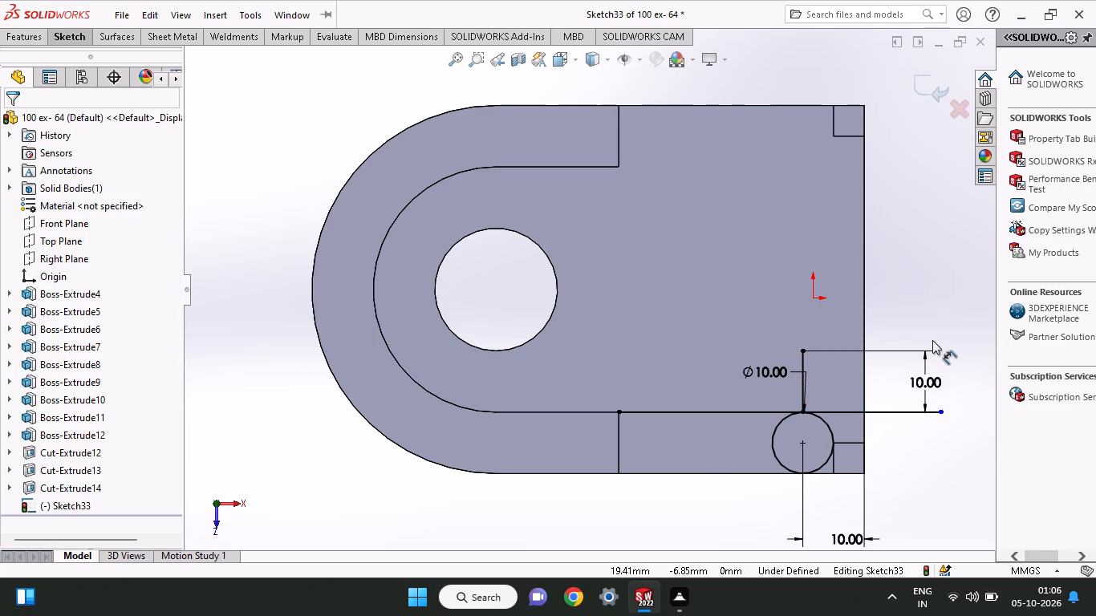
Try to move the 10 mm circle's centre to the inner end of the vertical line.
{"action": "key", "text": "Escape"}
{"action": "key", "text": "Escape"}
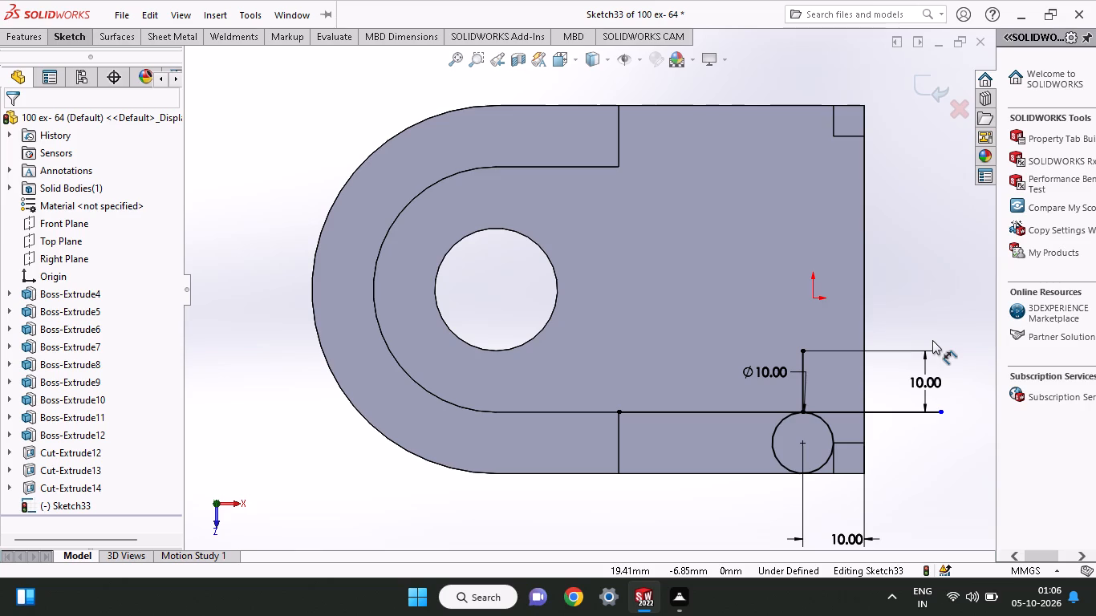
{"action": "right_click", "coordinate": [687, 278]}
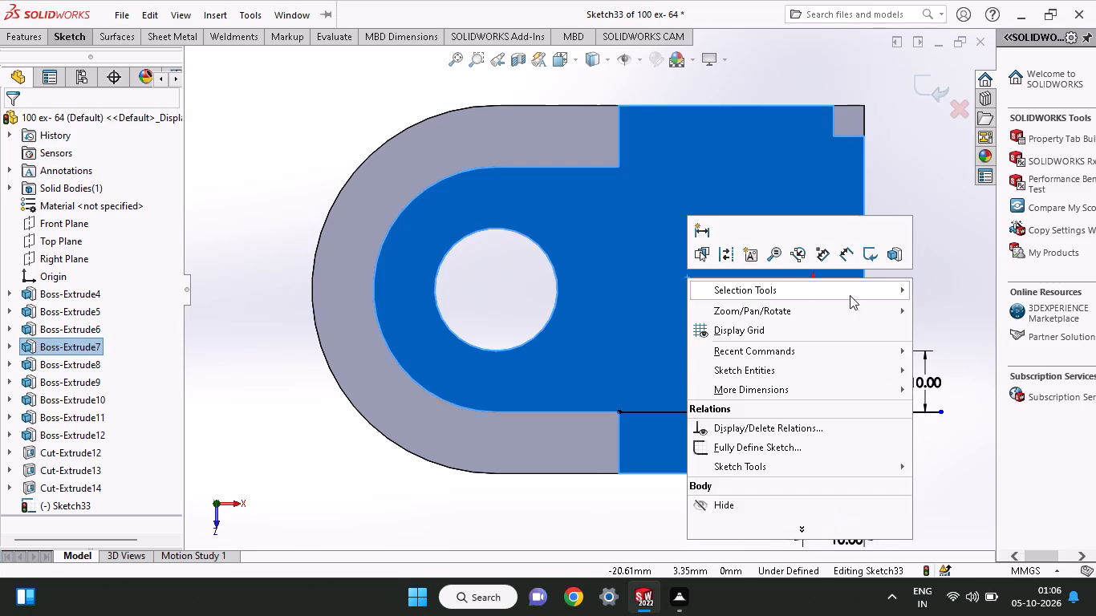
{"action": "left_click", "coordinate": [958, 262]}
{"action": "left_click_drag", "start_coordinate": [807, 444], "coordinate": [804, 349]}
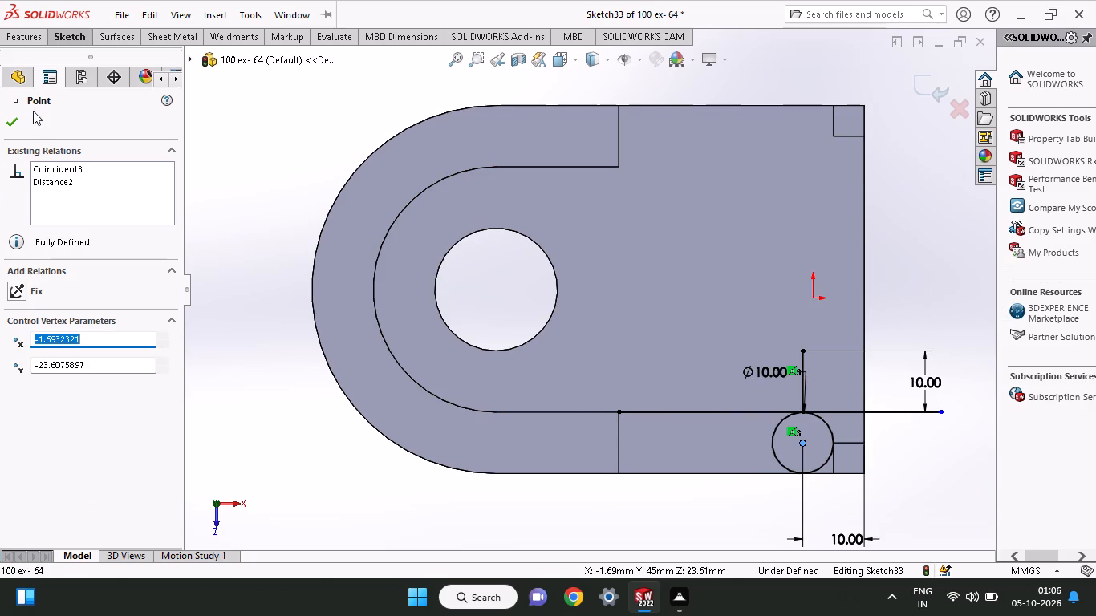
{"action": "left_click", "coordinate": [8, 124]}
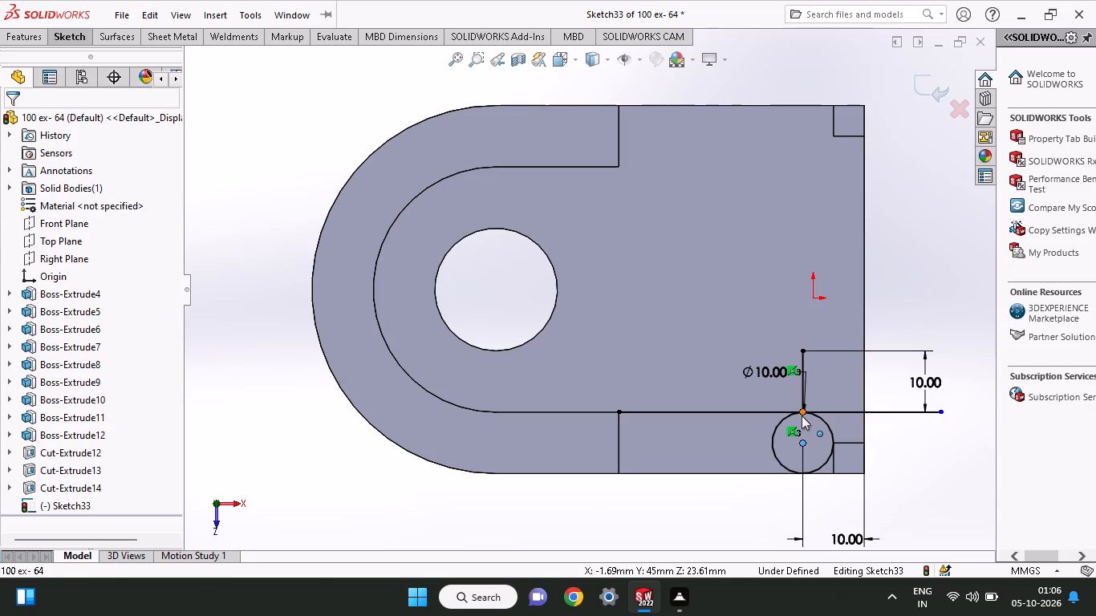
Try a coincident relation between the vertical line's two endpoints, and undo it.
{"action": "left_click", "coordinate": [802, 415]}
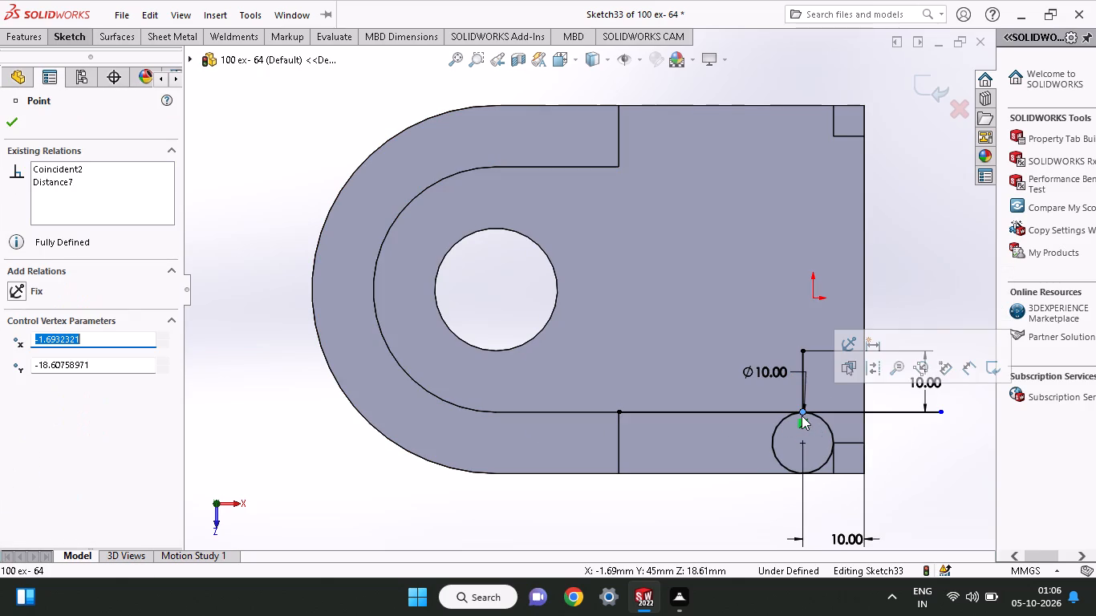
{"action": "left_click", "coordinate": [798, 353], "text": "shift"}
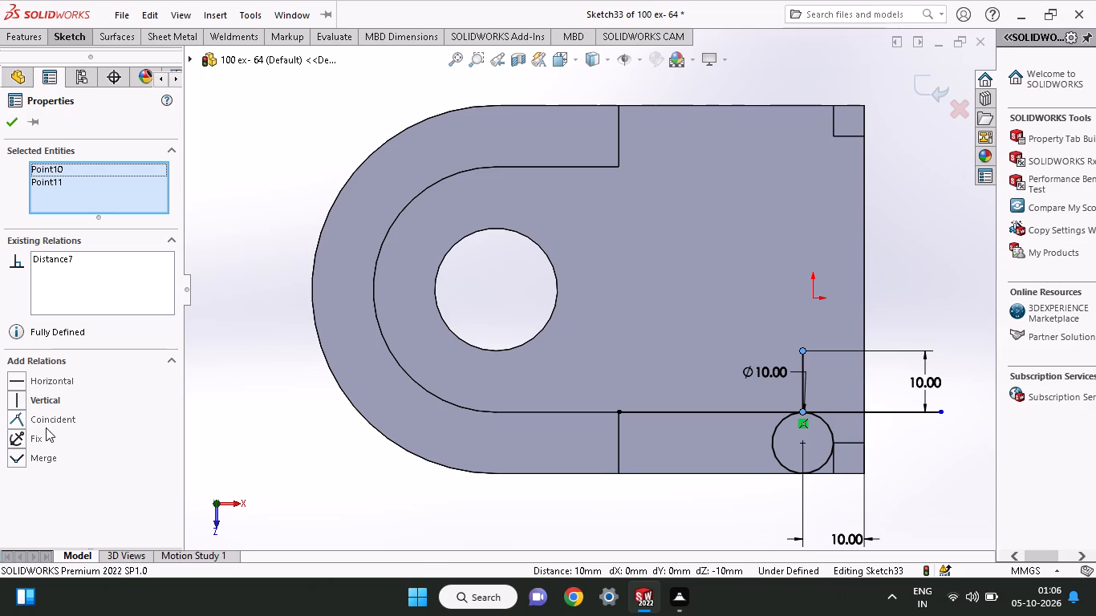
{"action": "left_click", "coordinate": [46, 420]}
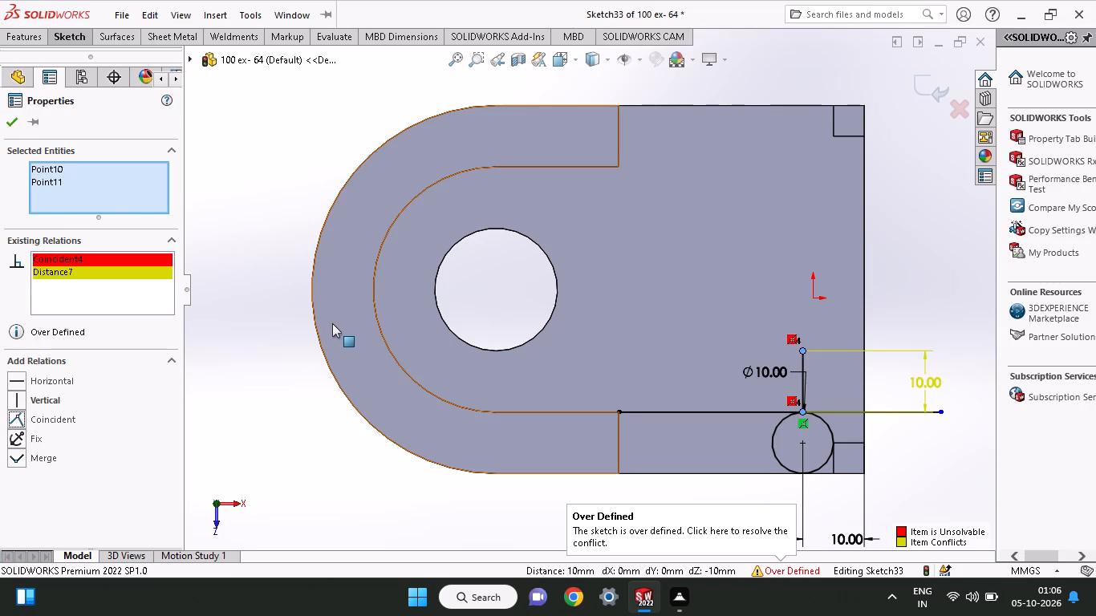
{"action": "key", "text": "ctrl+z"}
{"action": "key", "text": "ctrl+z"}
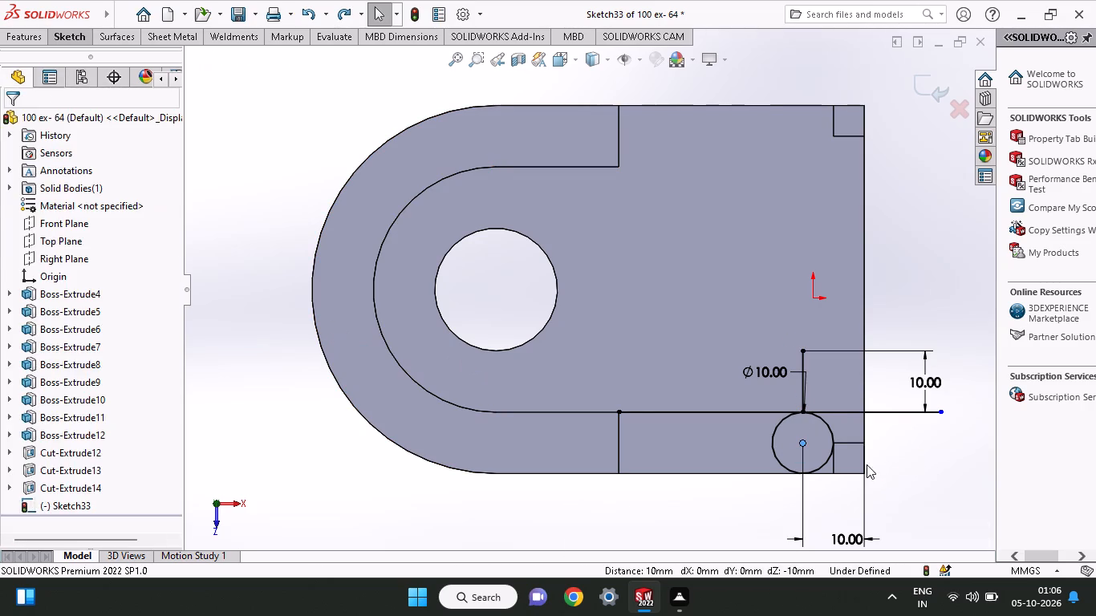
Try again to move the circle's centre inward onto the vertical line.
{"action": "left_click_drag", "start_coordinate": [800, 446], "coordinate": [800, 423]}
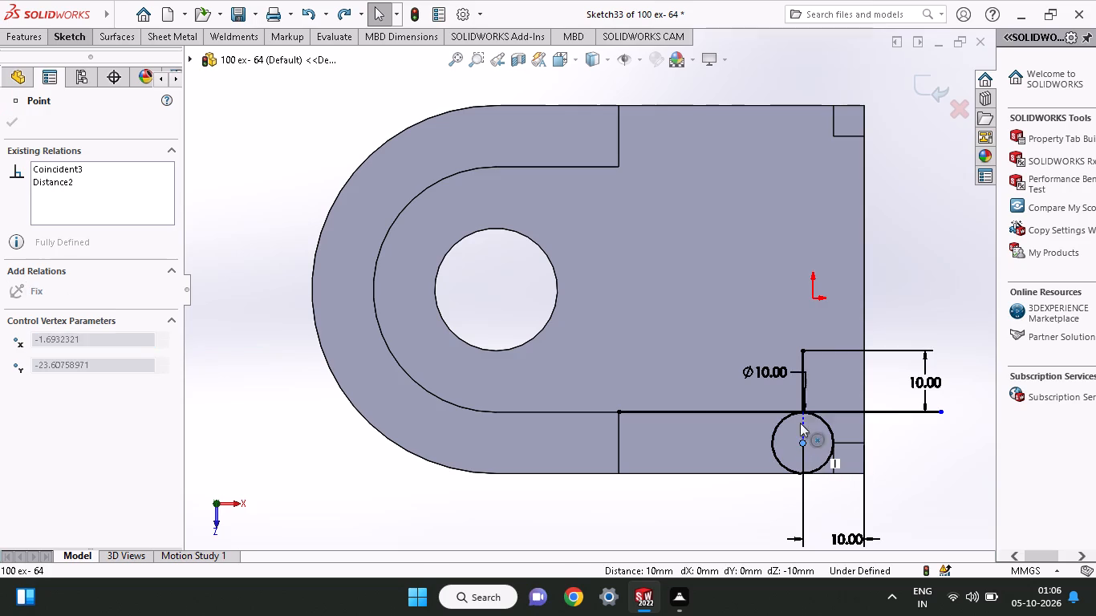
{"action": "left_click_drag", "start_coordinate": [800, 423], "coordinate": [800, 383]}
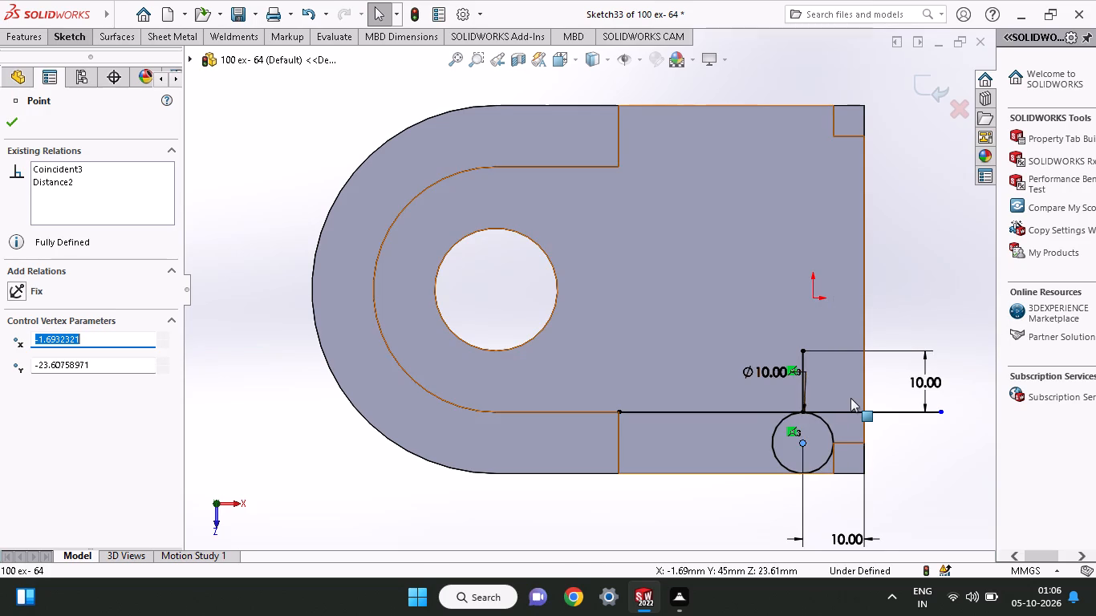
Delete the 10 mm circle on the front side of the horizontal line, including its associated dimensions.
{"action": "left_click", "coordinate": [830, 459]}
{"action": "right_click", "coordinate": [671, 489]}
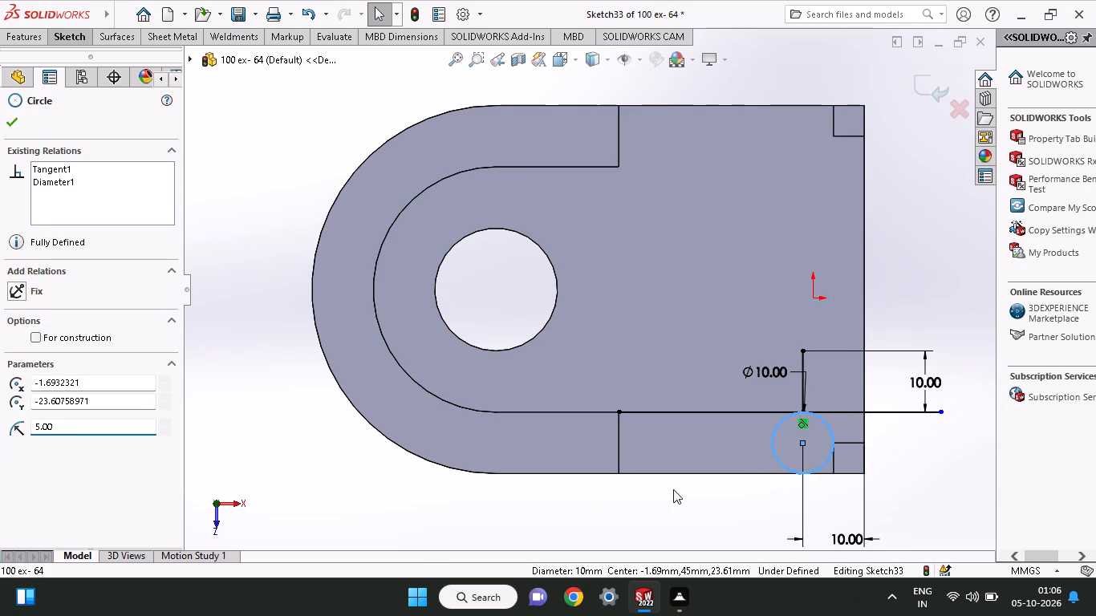
{"action": "left_click", "coordinate": [702, 536]}
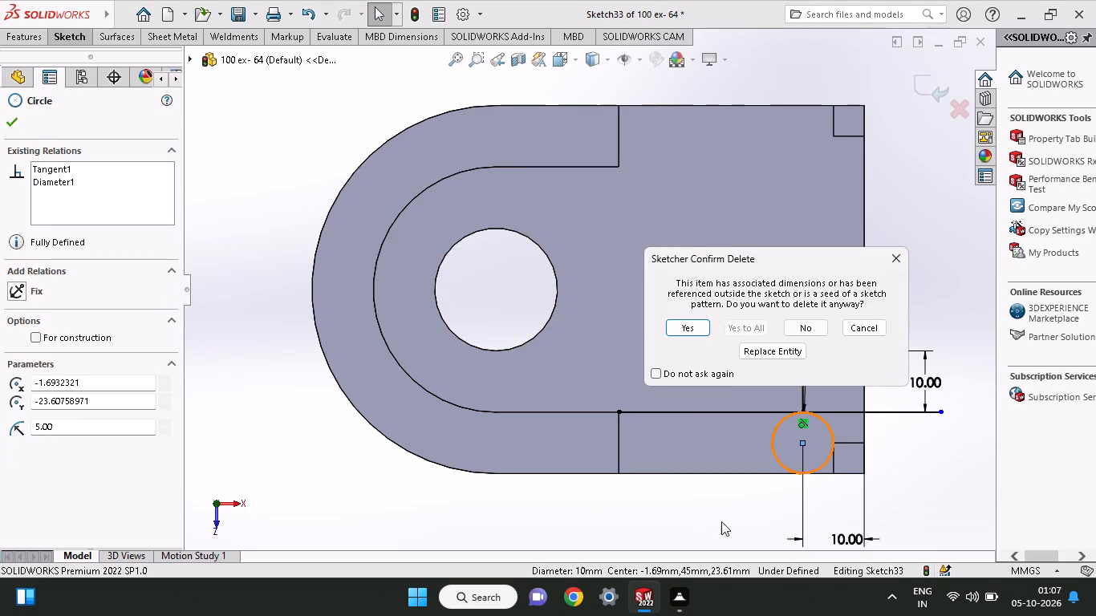
{"action": "left_click", "coordinate": [700, 327]}
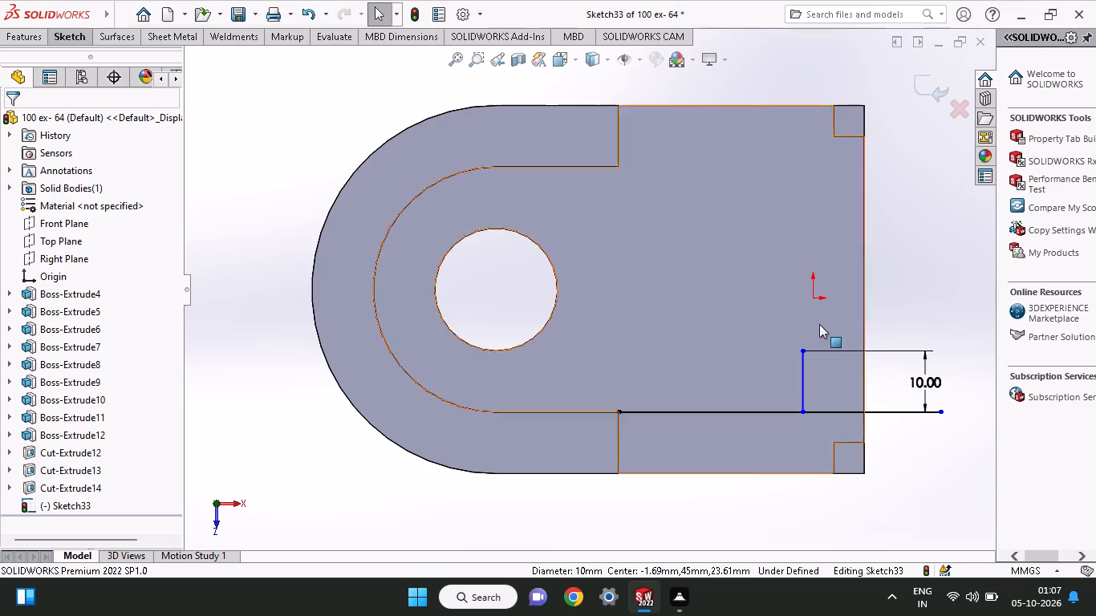
Draw a circle of 5 mm radius centred on the vertical line's midpoint and reaching the horizontal line.
{"action": "left_click", "coordinate": [73, 44]}
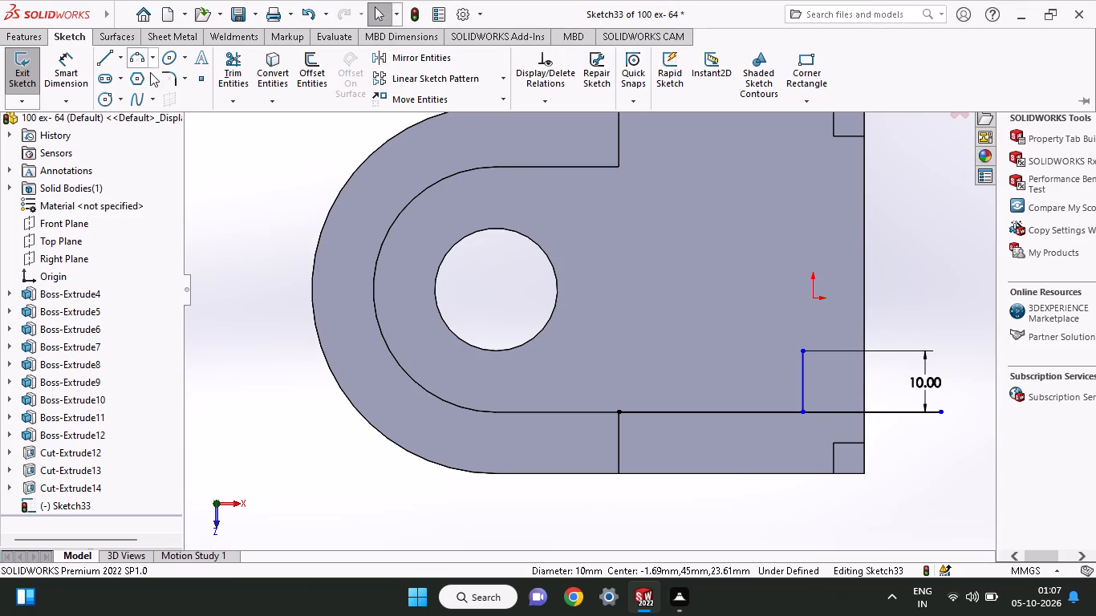
{"action": "left_click", "coordinate": [104, 95]}
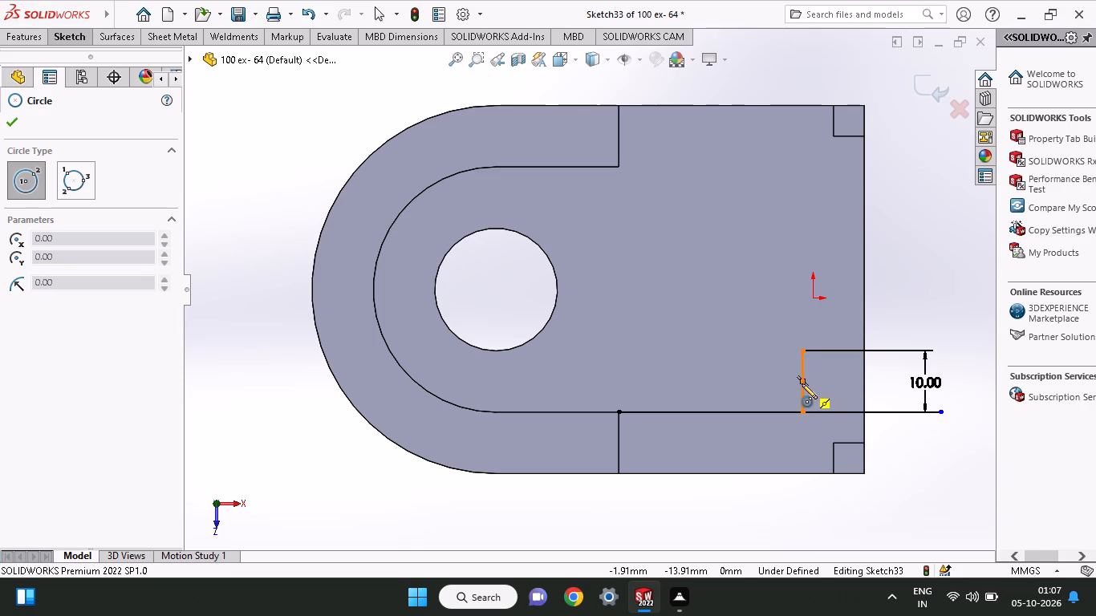
{"action": "left_click", "coordinate": [802, 383]}
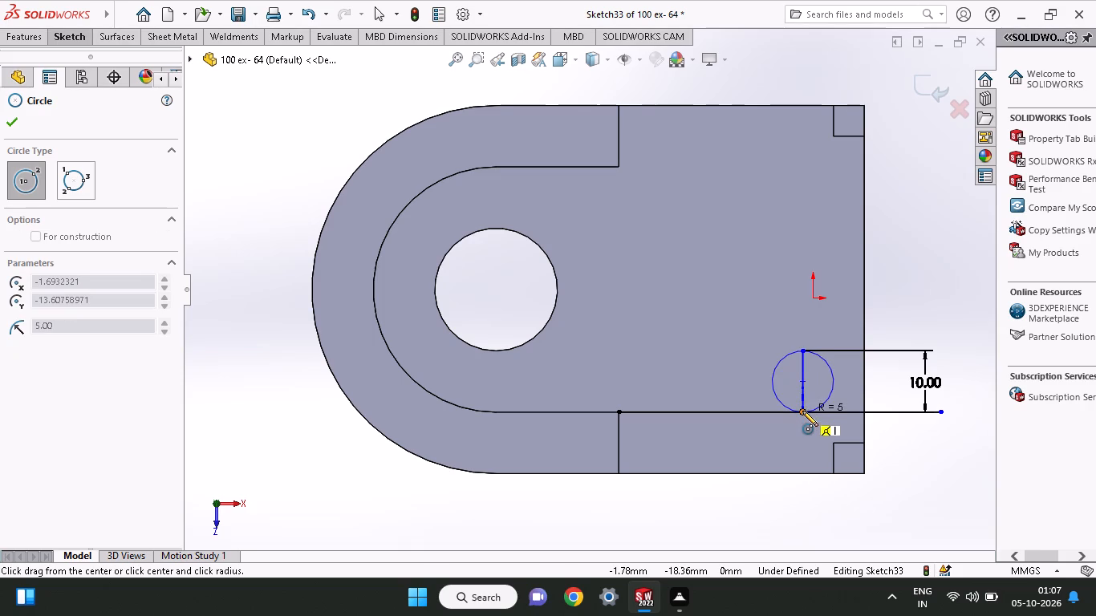
{"action": "left_click", "coordinate": [802, 411]}
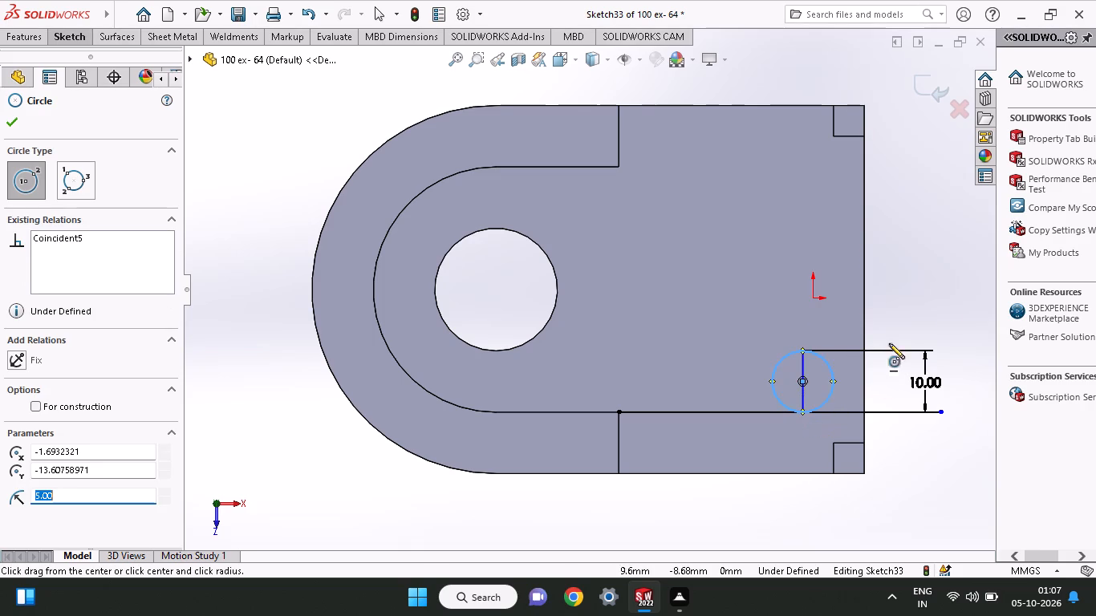
{"action": "right_click", "coordinate": [921, 224]}
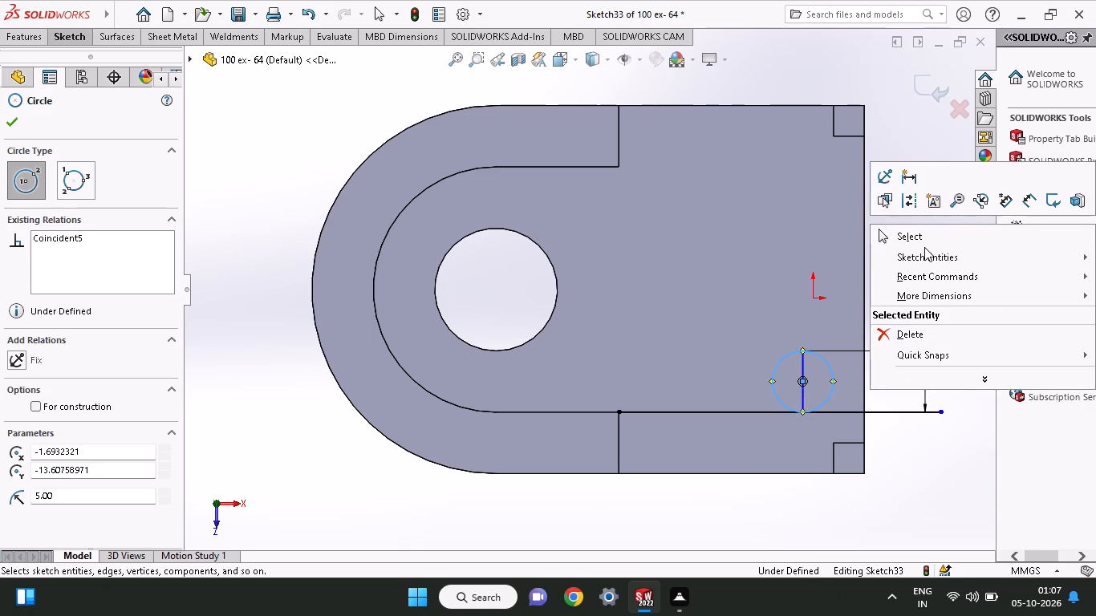
{"action": "left_click", "coordinate": [924, 247]}
{"action": "left_click", "coordinate": [926, 234]}
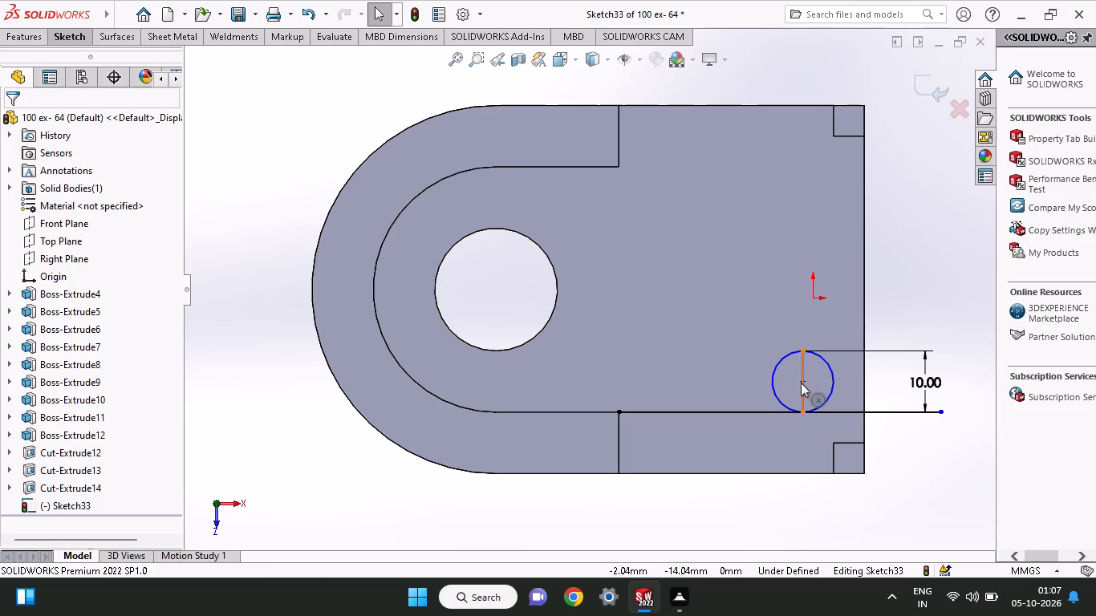
Delete the vertical line through the new circle together with its length dimension.
{"action": "left_click", "coordinate": [802, 391]}
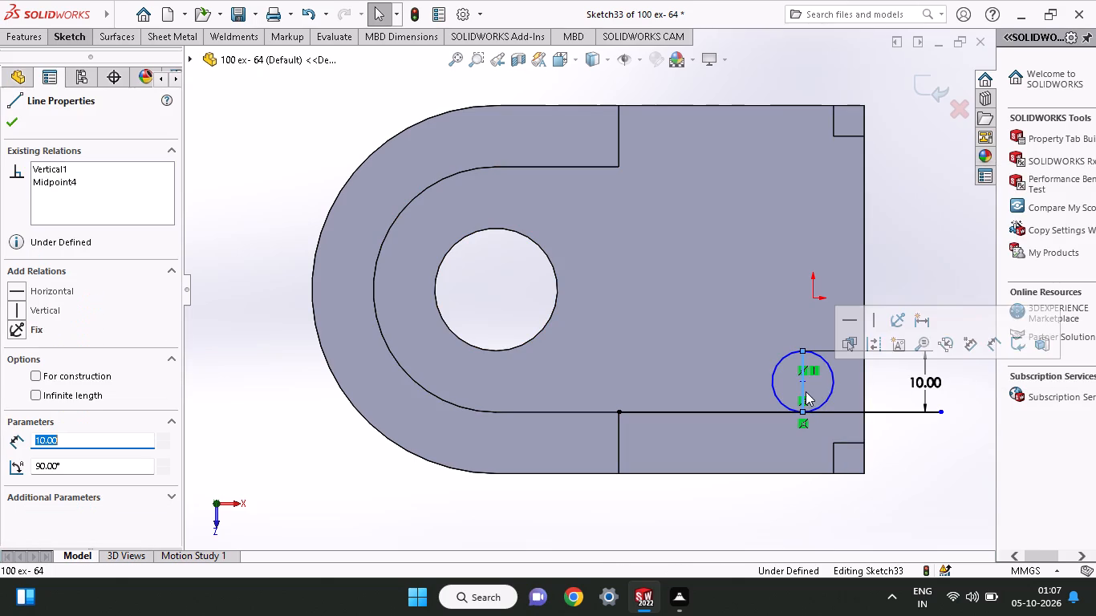
{"action": "right_click", "coordinate": [806, 391]}
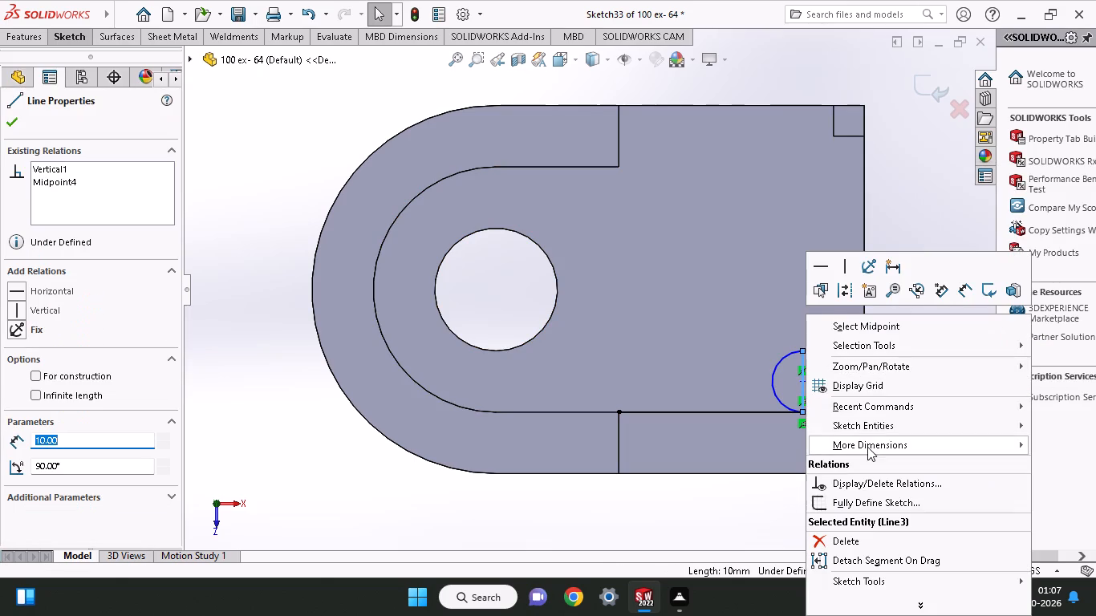
{"action": "left_click", "coordinate": [841, 540]}
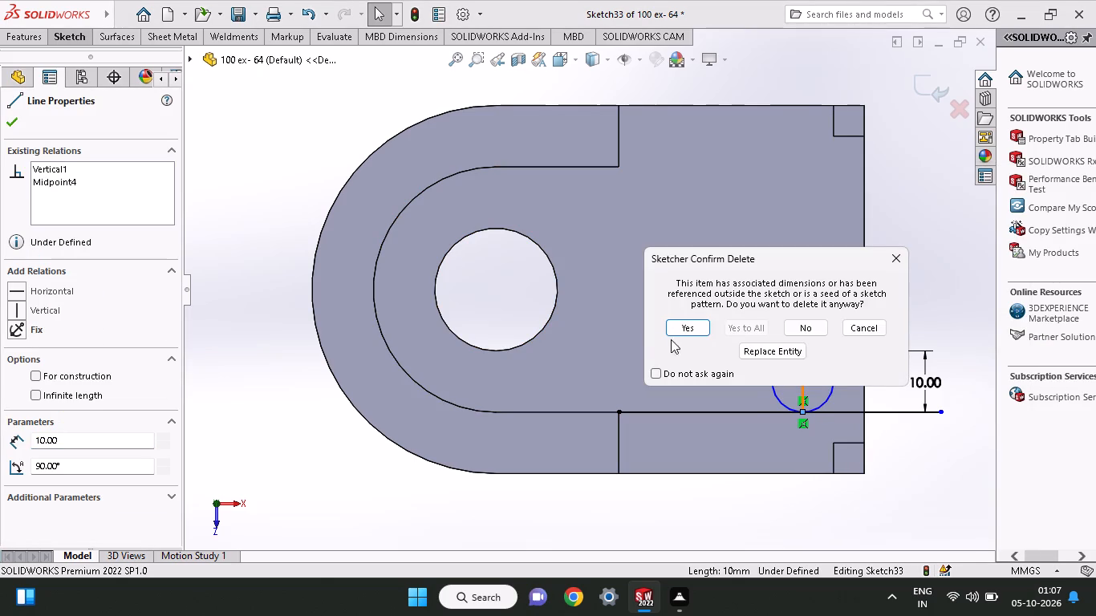
{"action": "left_click", "coordinate": [668, 331]}
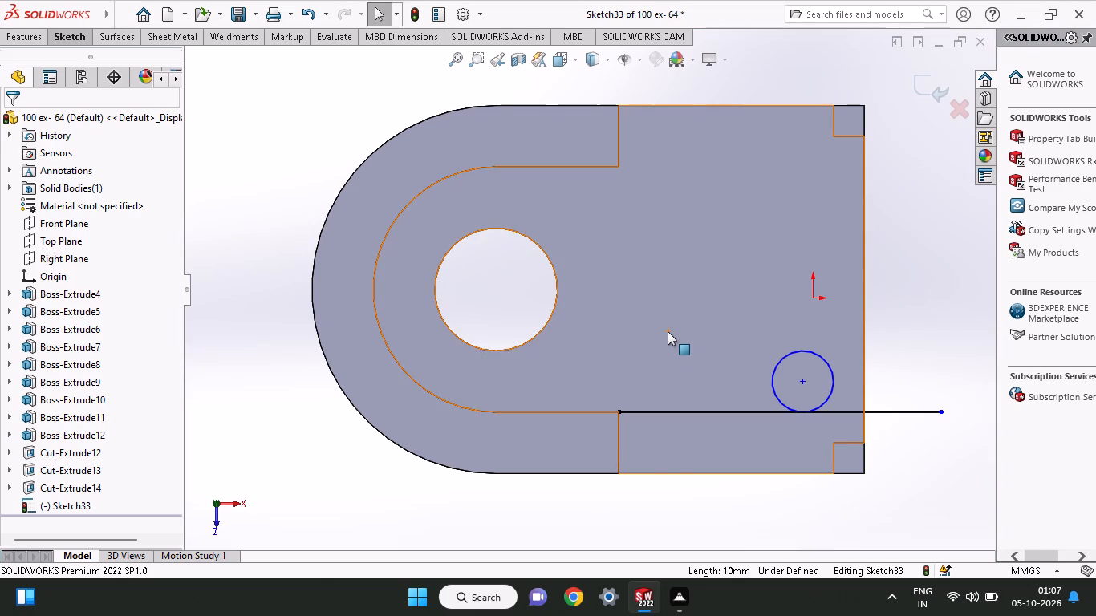
Delete the horizontal line touching the circle, leaving only the circle in the sketch.
{"action": "left_click", "coordinate": [664, 411]}
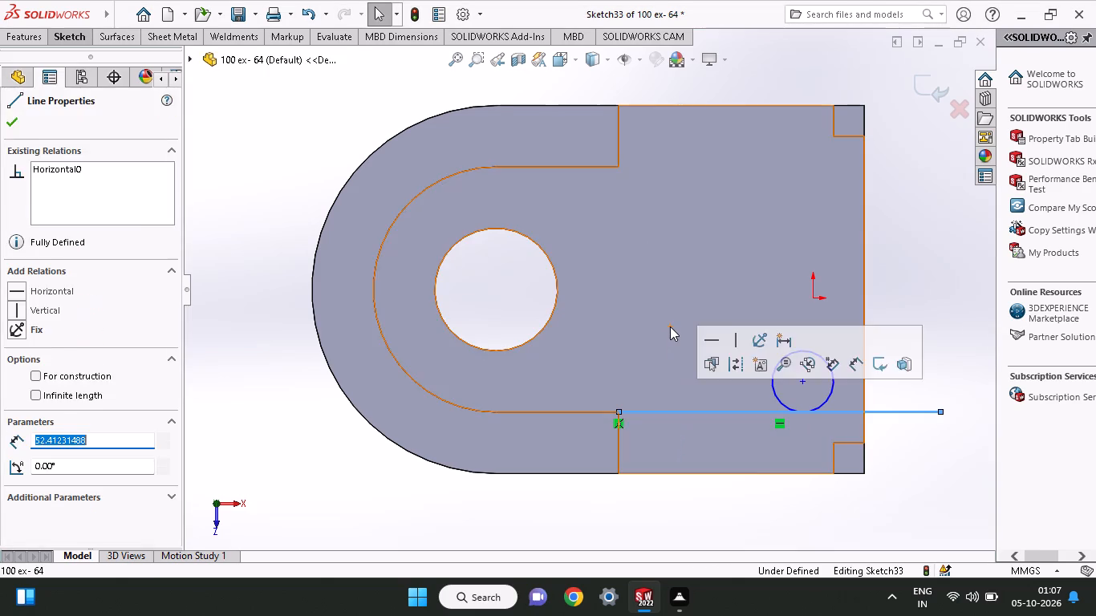
{"action": "right_click", "coordinate": [670, 326]}
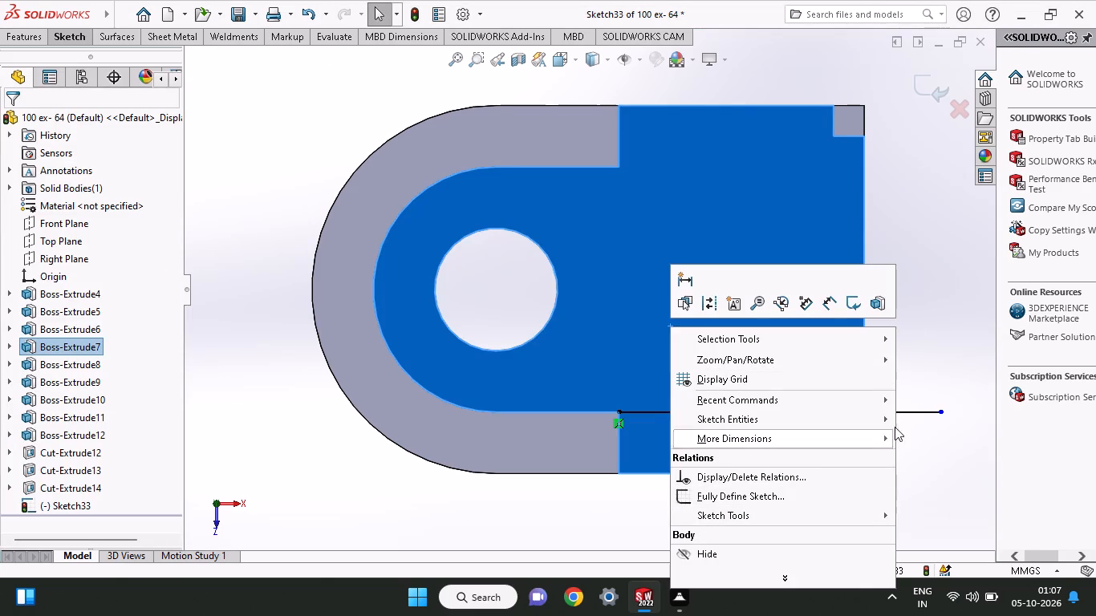
{"action": "left_click", "coordinate": [945, 436]}
{"action": "left_click", "coordinate": [916, 410]}
{"action": "right_click", "coordinate": [916, 410]}
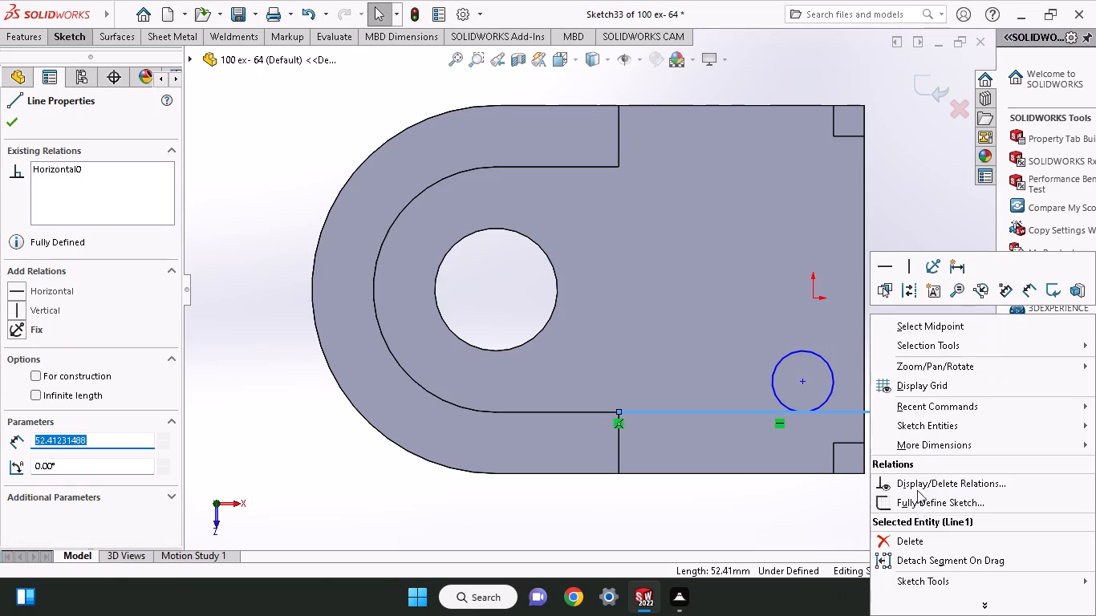
{"action": "left_click", "coordinate": [909, 550]}
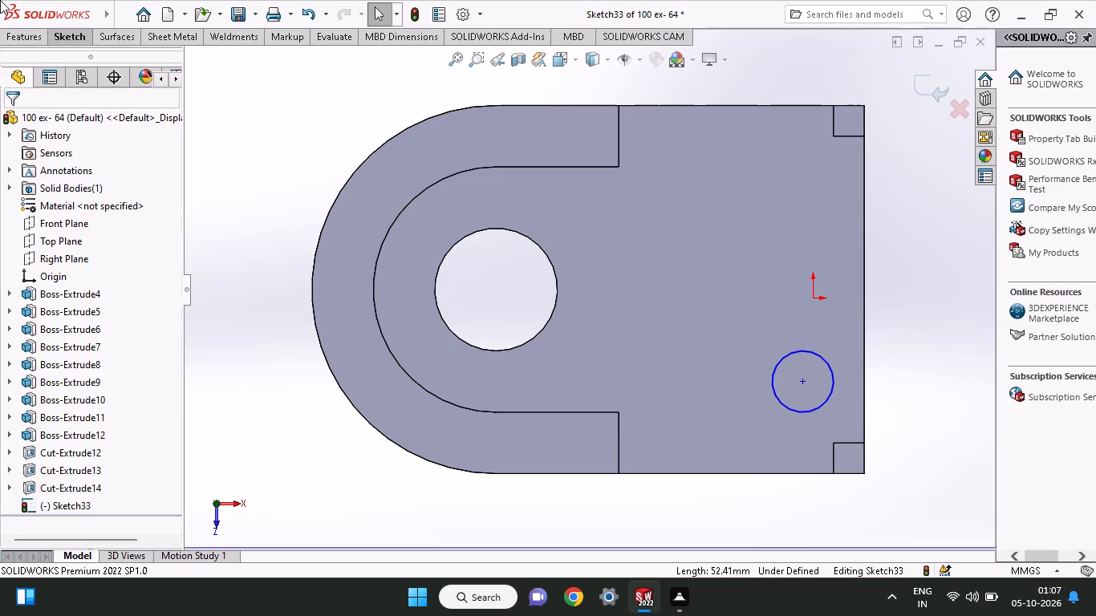
Cut-extrude the circle through the block, with blind depths of 53 mm in Direction 1 and 16 mm in Direction 2.
{"action": "left_click", "coordinate": [29, 30]}
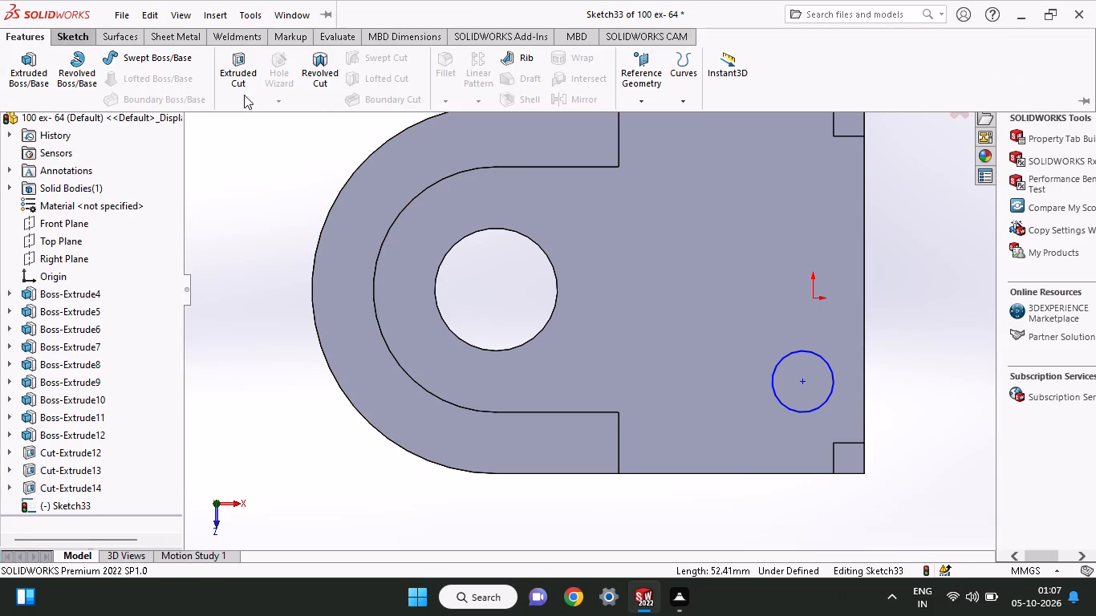
{"action": "left_click", "coordinate": [225, 82]}
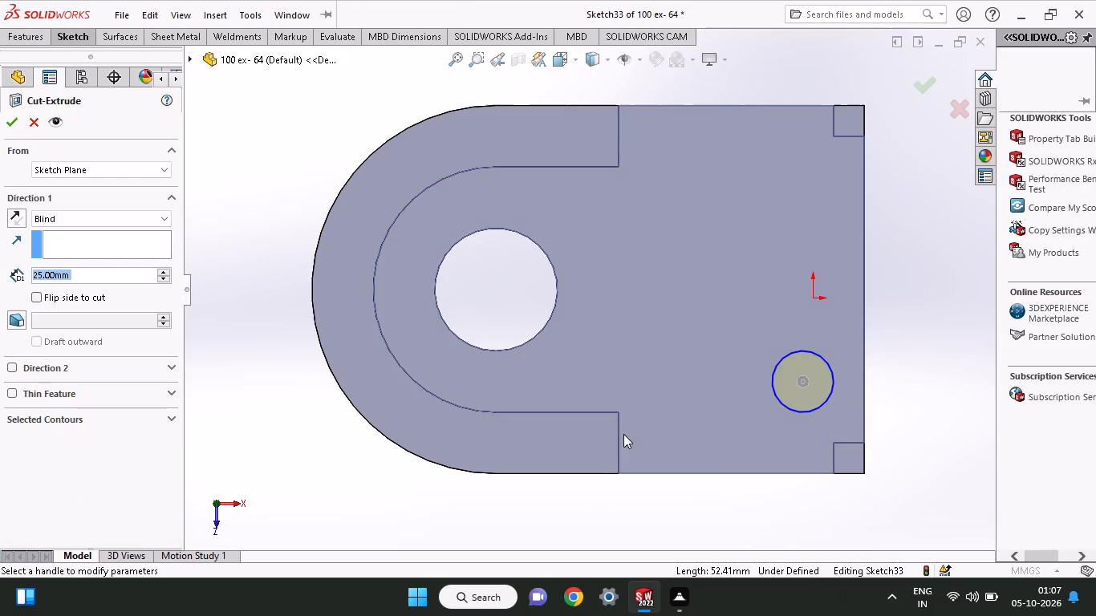
{"action": "middle_click_drag", "start_coordinate": [623, 434], "coordinate": [692, 253]}
{"action": "left_click_drag", "start_coordinate": [757, 451], "coordinate": [698, 510]}
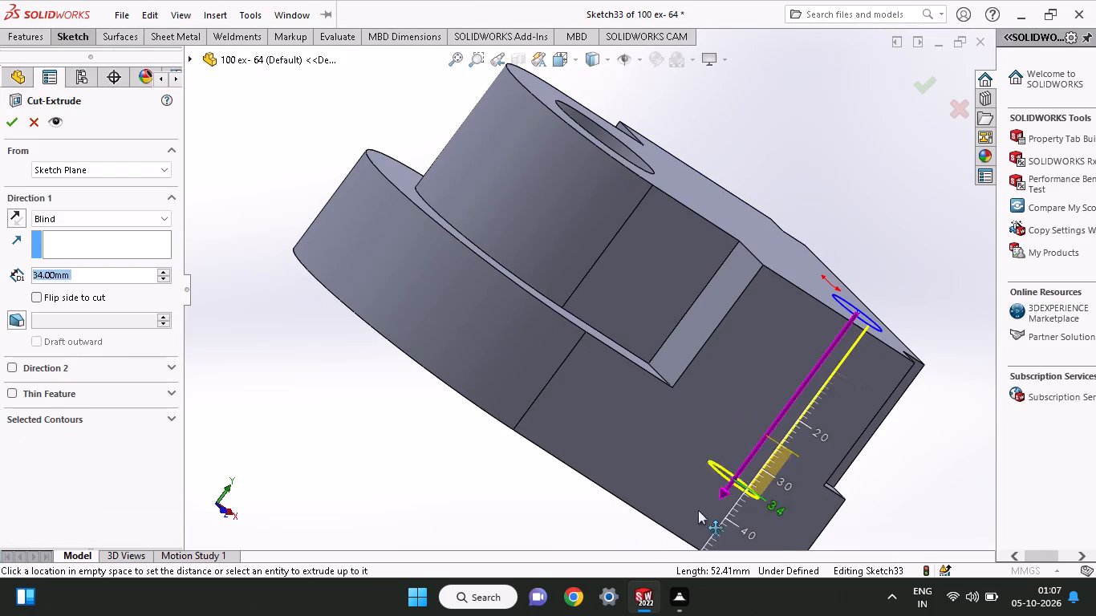
{"action": "left_click_drag", "start_coordinate": [698, 510], "coordinate": [628, 550]}
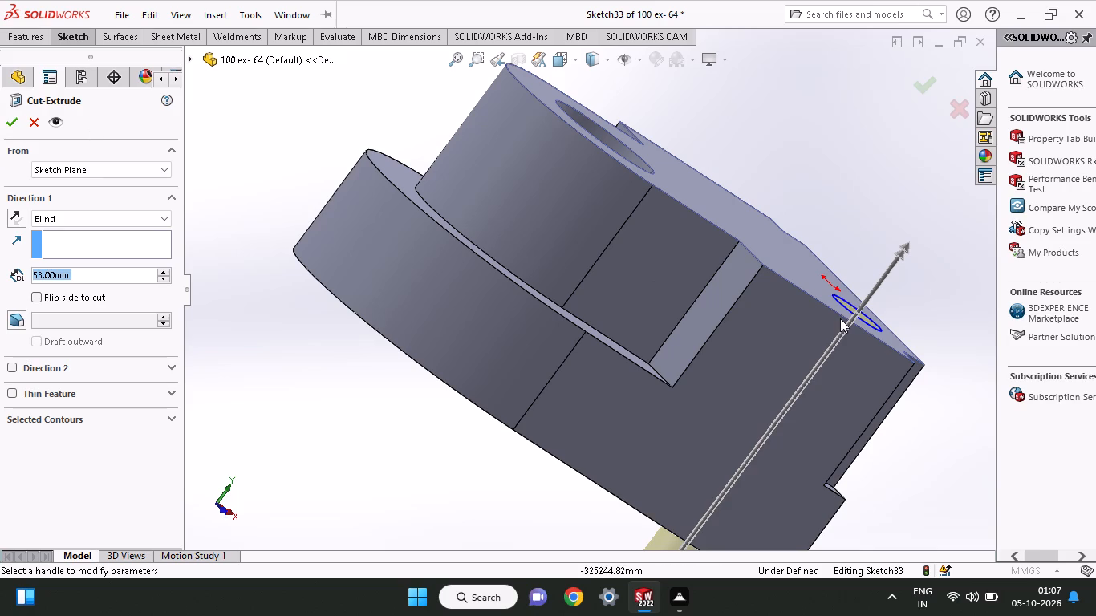
{"action": "left_click_drag", "start_coordinate": [908, 255], "coordinate": [915, 233]}
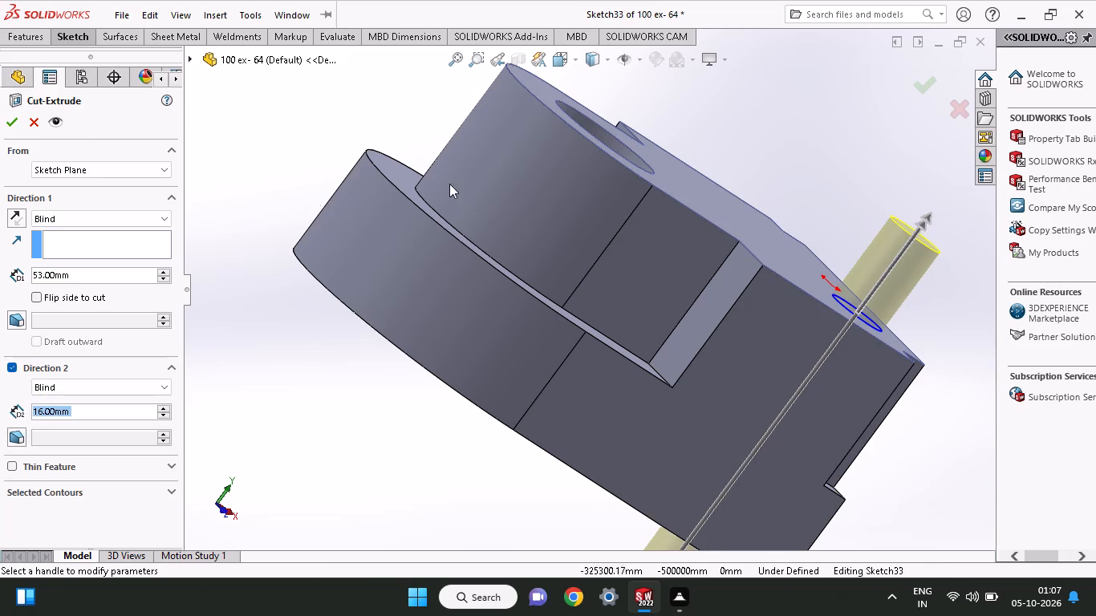
{"action": "left_click", "coordinate": [10, 117]}
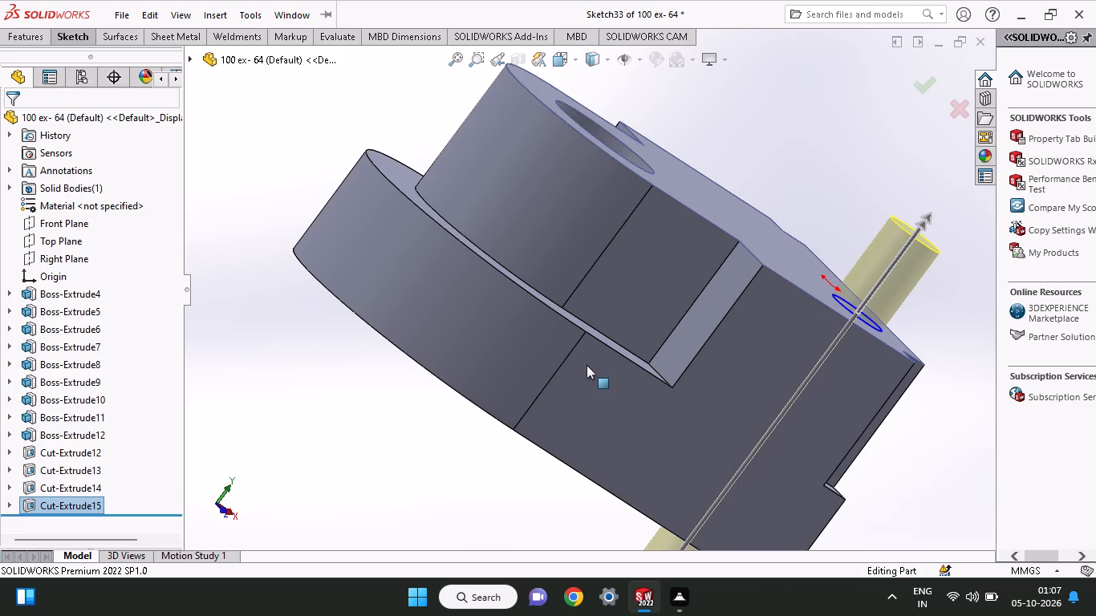
{"action": "middle_click_drag", "start_coordinate": [587, 365], "coordinate": [505, 559]}
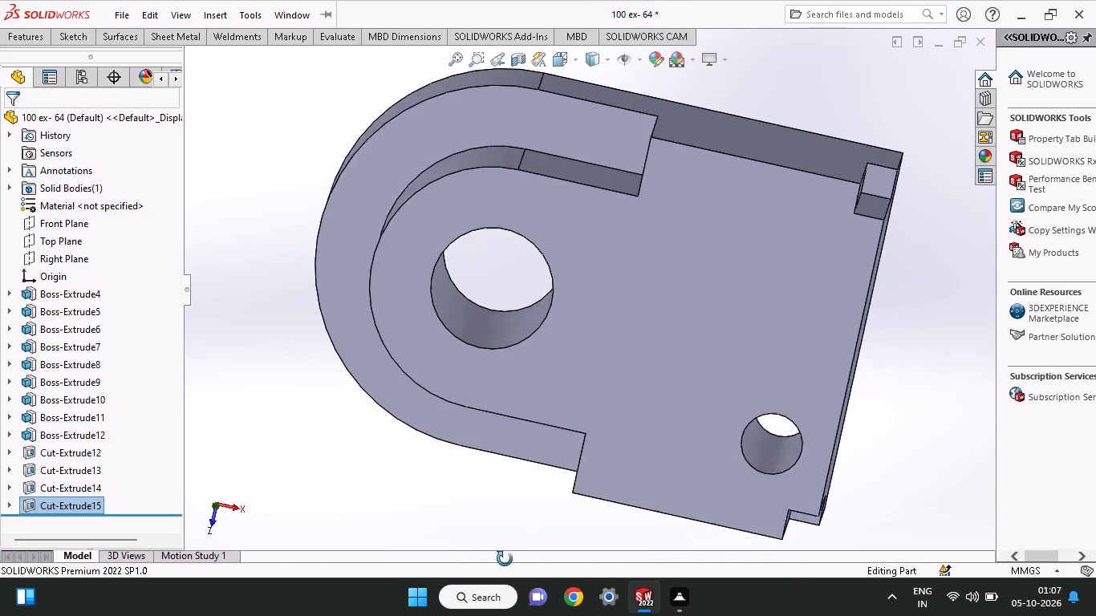
{"action": "middle_click_drag", "start_coordinate": [505, 559], "coordinate": [492, 562]}
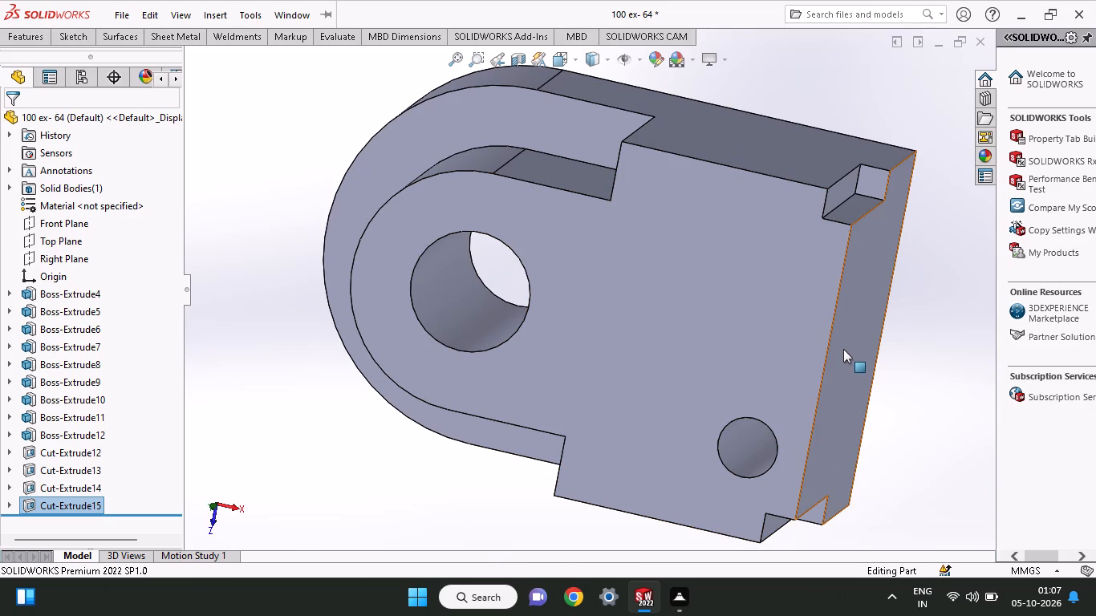
Sketch on the raised body's top face a horizontal line about 68 mm long from the 20 mm hole's upper quadrant past the straight end.
{"action": "left_click", "coordinate": [720, 310]}
{"action": "left_click", "coordinate": [780, 271]}
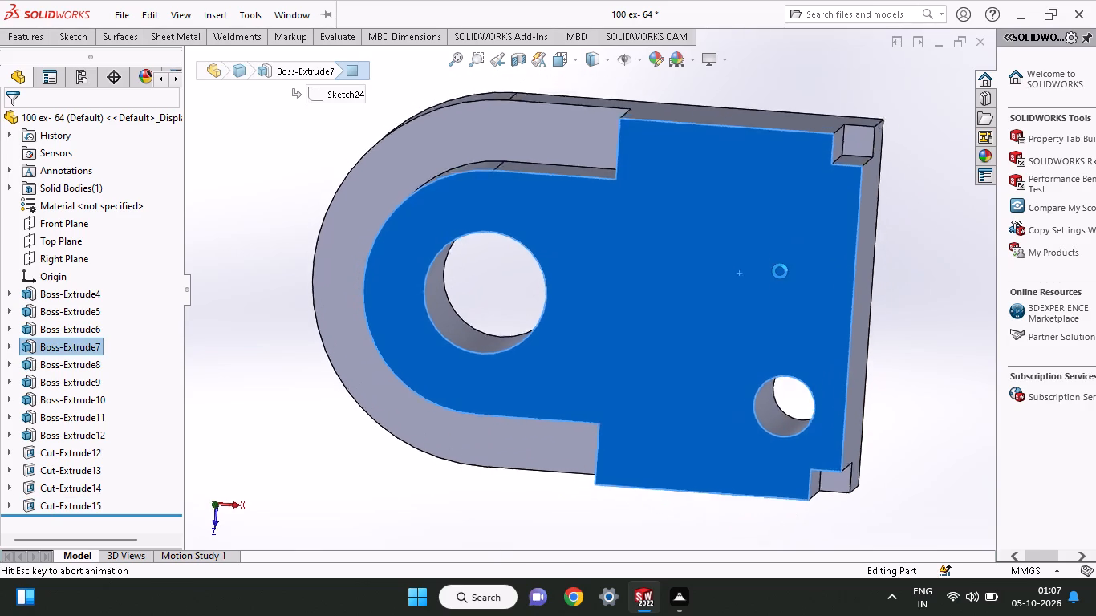
{"action": "left_click", "coordinate": [71, 35]}
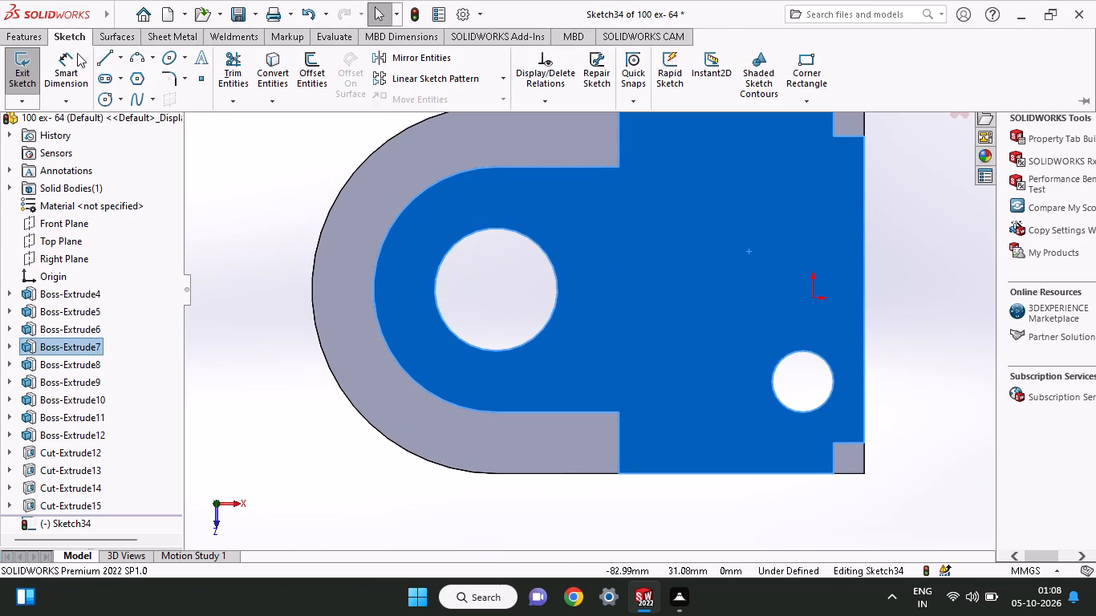
{"action": "left_click", "coordinate": [103, 59]}
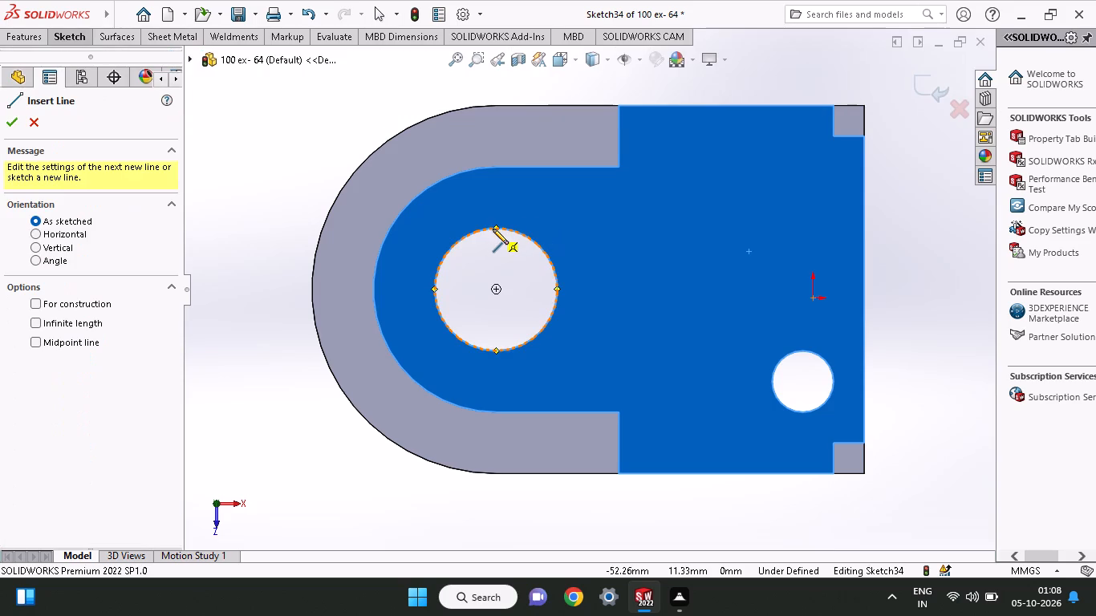
{"action": "left_click", "coordinate": [493, 229]}
{"action": "left_click", "coordinate": [915, 230]}
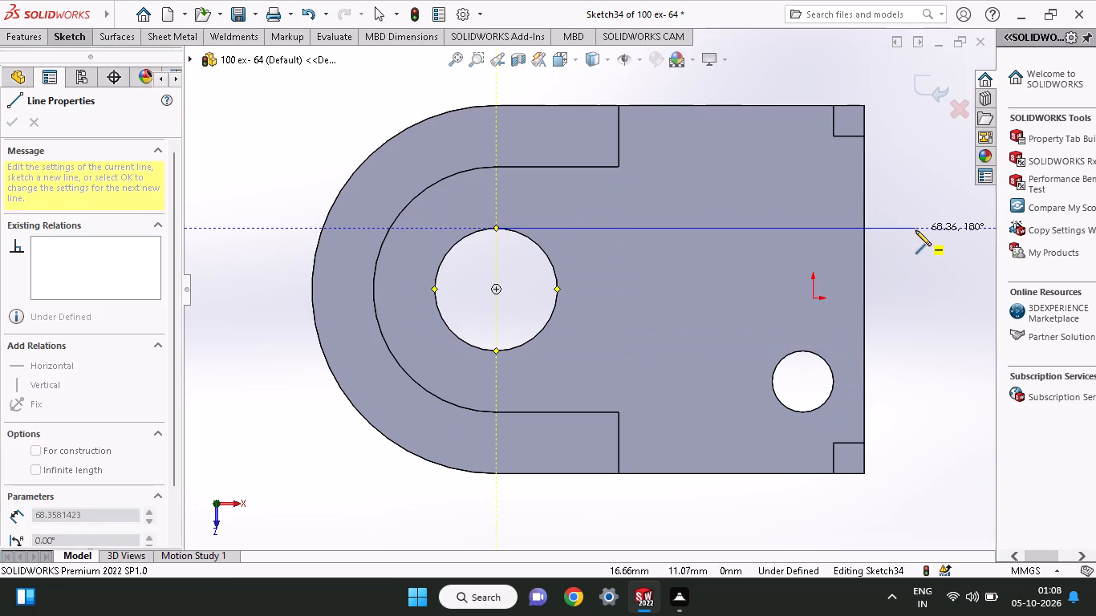
{"action": "right_click", "coordinate": [916, 189]}
{"action": "left_click", "coordinate": [924, 192]}
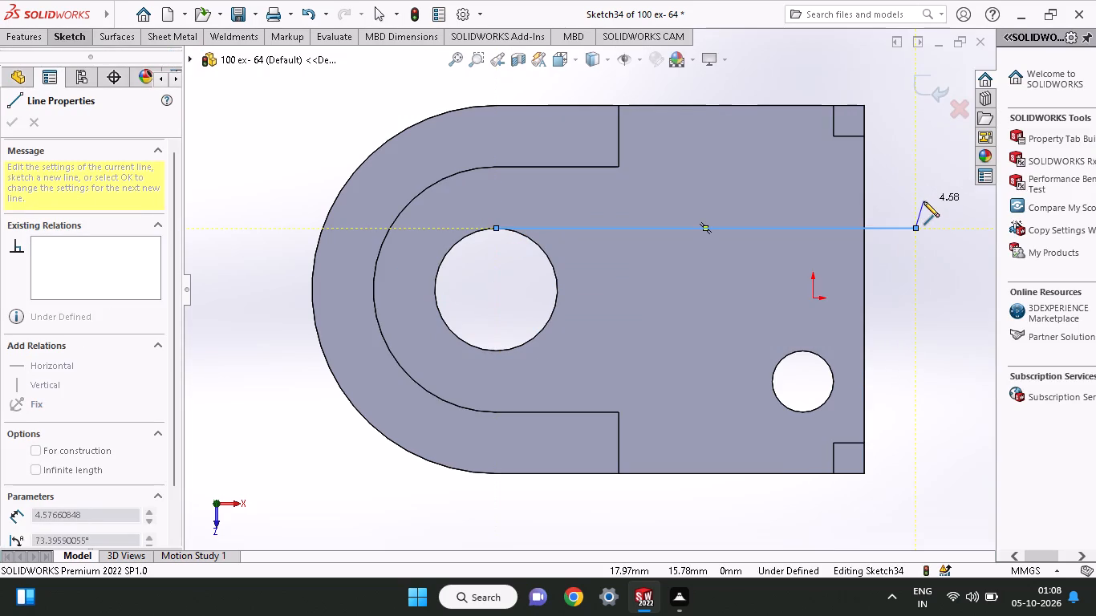
{"action": "right_click", "coordinate": [923, 201]}
{"action": "left_click", "coordinate": [925, 211]}
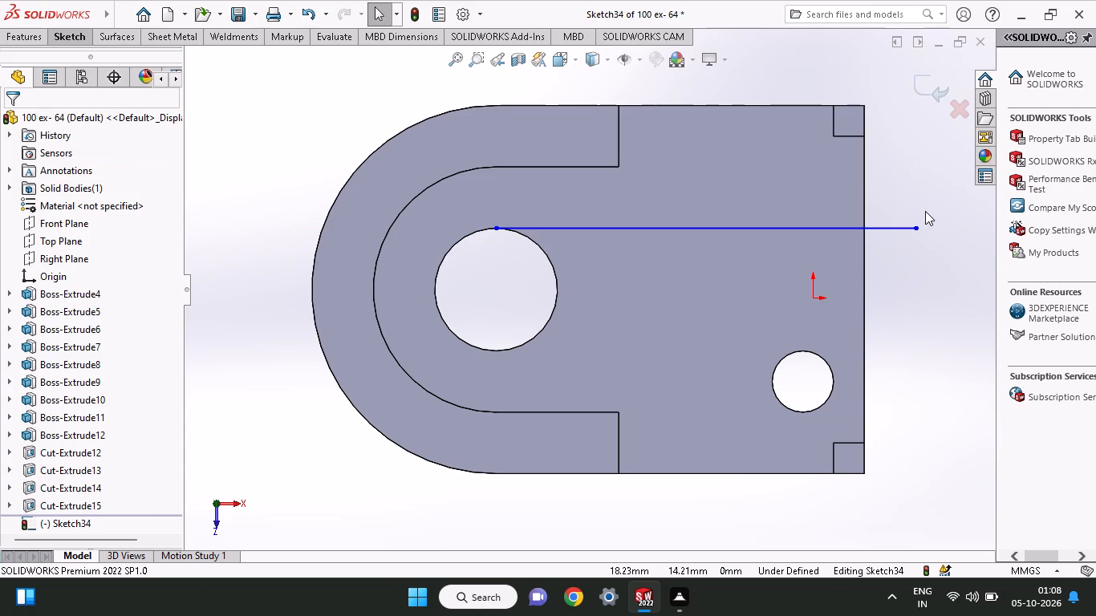
Draw a vertical line about 42 mm long from the 10 mm hole's upper quadrant, crossing the horizontal line and passing the far long edge.
{"action": "left_click", "coordinate": [69, 32]}
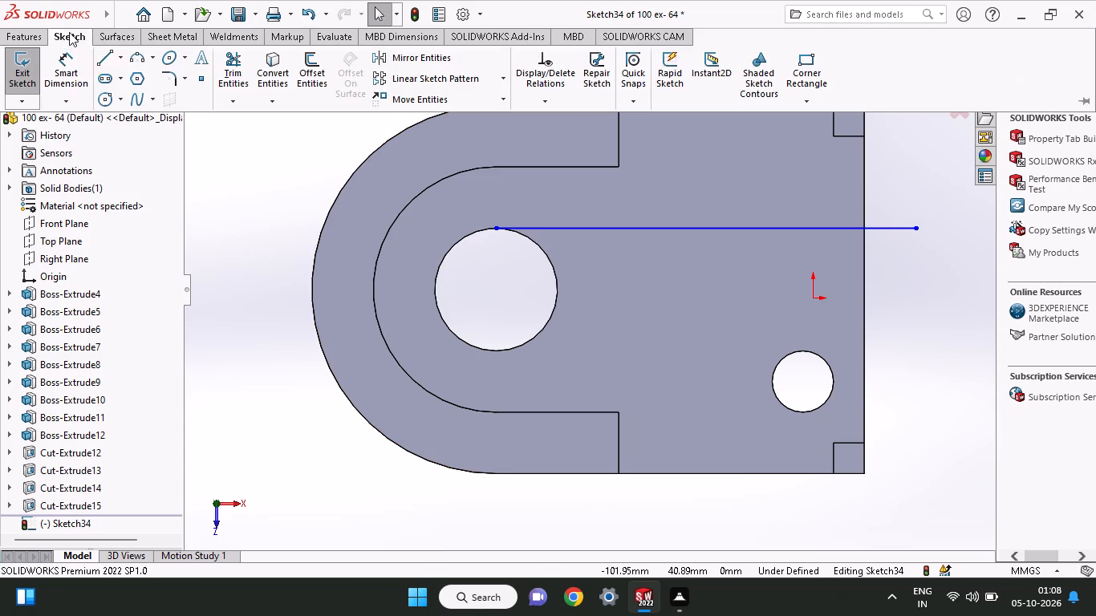
{"action": "left_click", "coordinate": [105, 55]}
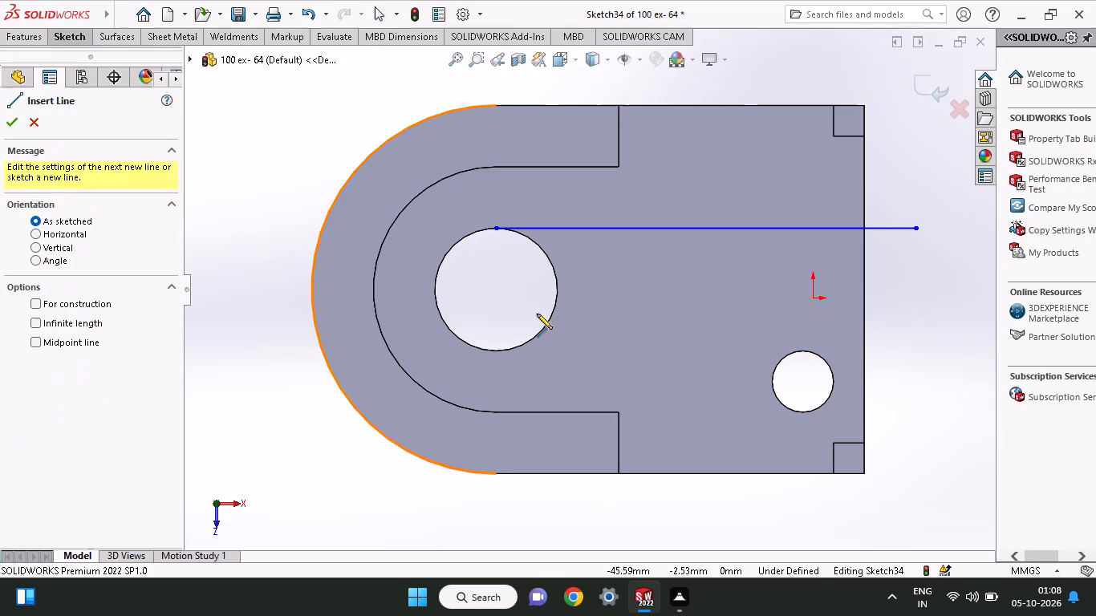
{"action": "left_click", "coordinate": [802, 349]}
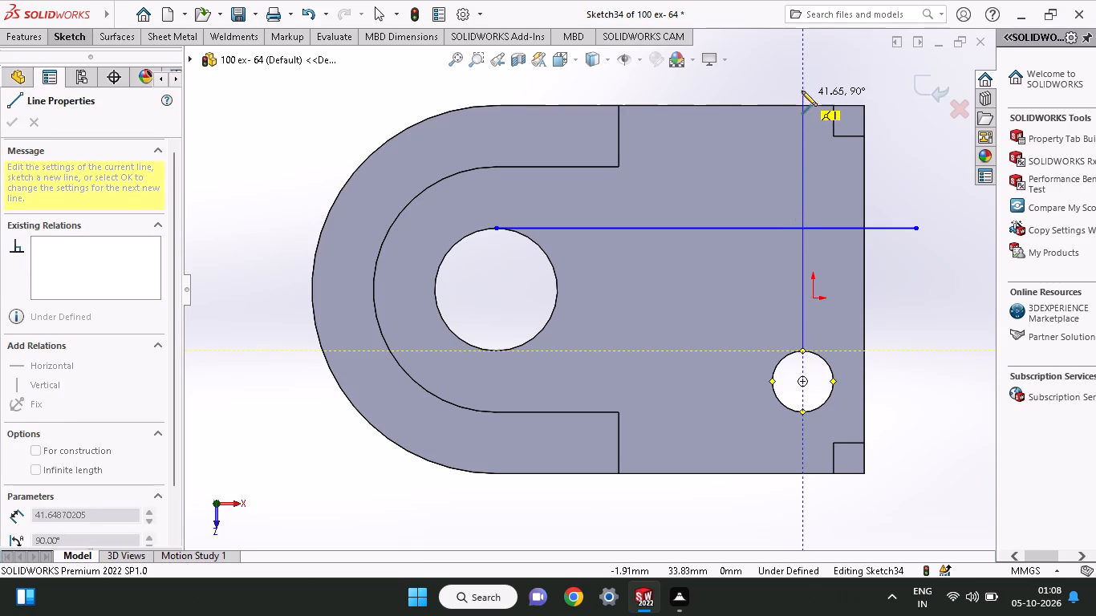
{"action": "left_click", "coordinate": [802, 91]}
{"action": "right_click", "coordinate": [816, 60]}
{"action": "left_click", "coordinate": [820, 78]}
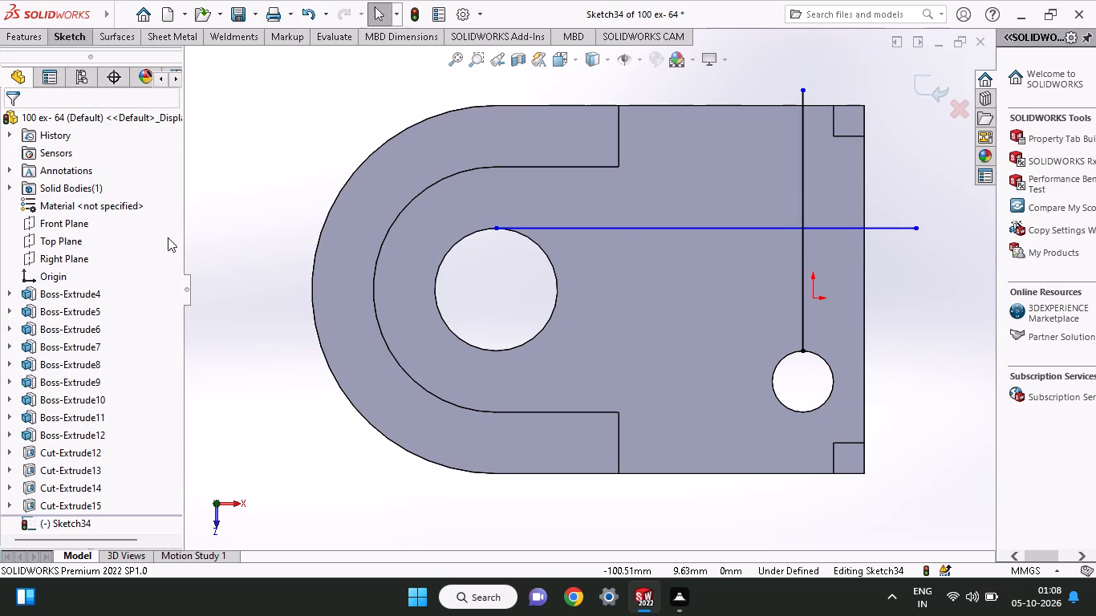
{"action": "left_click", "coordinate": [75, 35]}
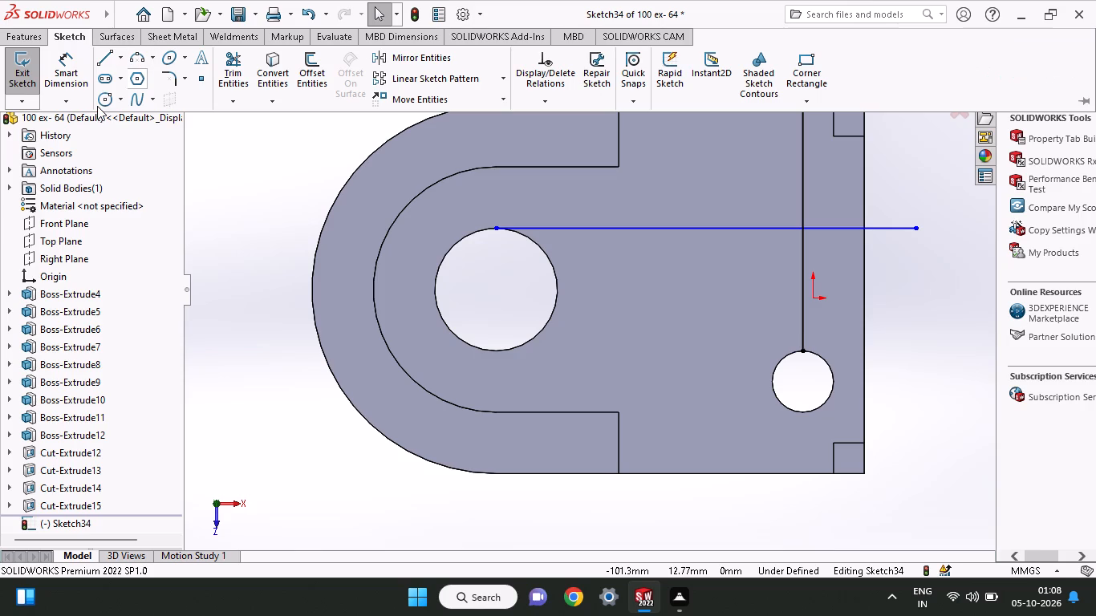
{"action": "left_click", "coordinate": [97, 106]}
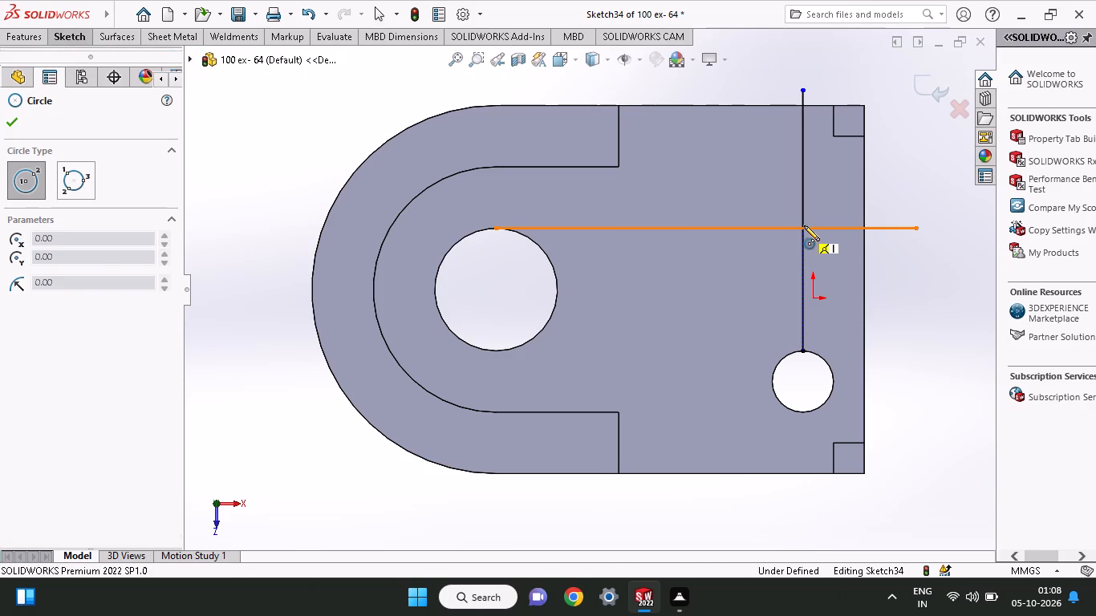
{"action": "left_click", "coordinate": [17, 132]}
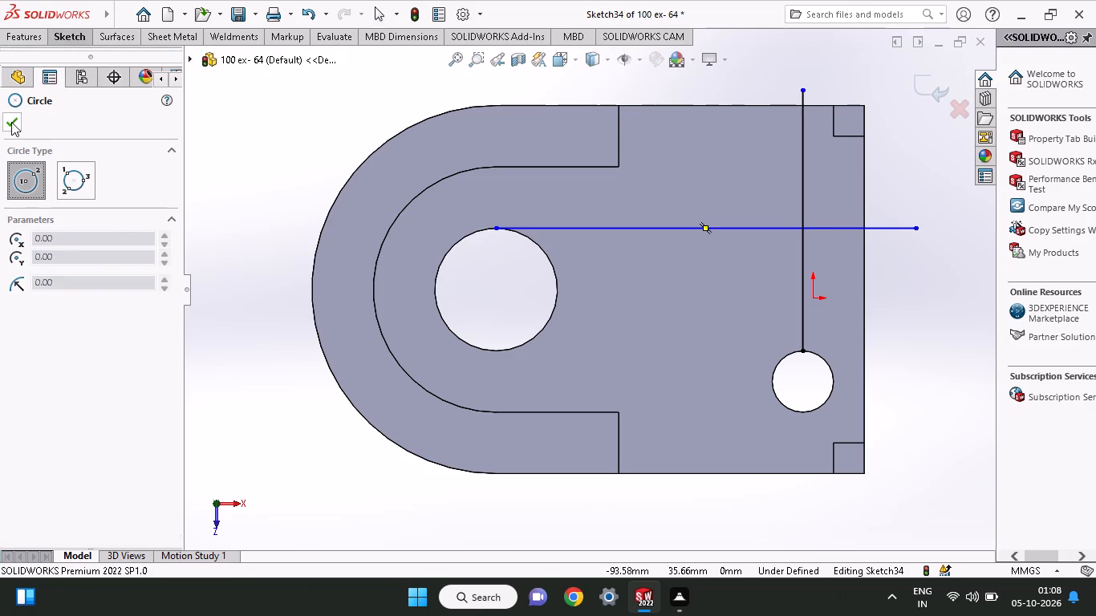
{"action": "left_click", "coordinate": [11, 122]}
Draw a short line about 8.7 mm long upward along the vertical line, starting at its intersection with the horizontal line.
{"action": "left_click", "coordinate": [69, 37]}
{"action": "left_click", "coordinate": [108, 59]}
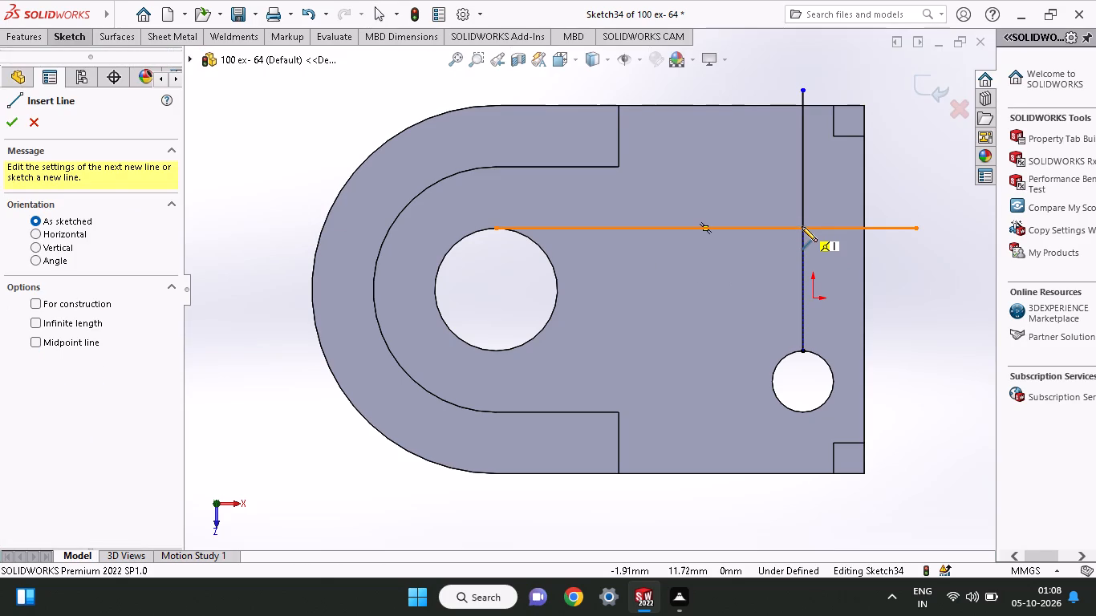
{"action": "left_click", "coordinate": [802, 228]}
{"action": "left_click", "coordinate": [802, 175]}
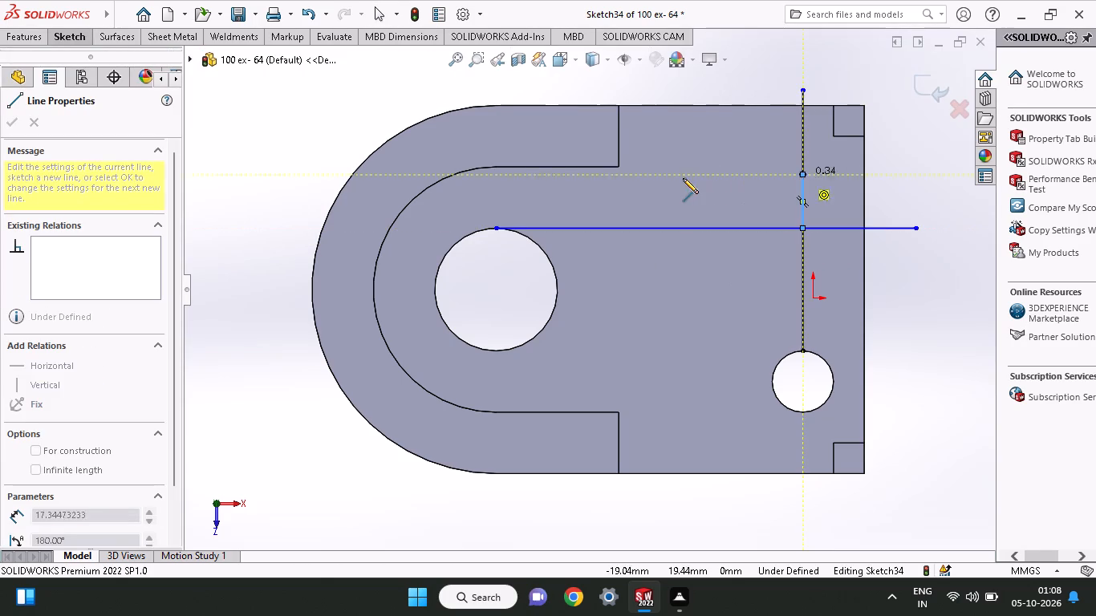
{"action": "right_click", "coordinate": [683, 178]}
{"action": "left_click", "coordinate": [686, 185]}
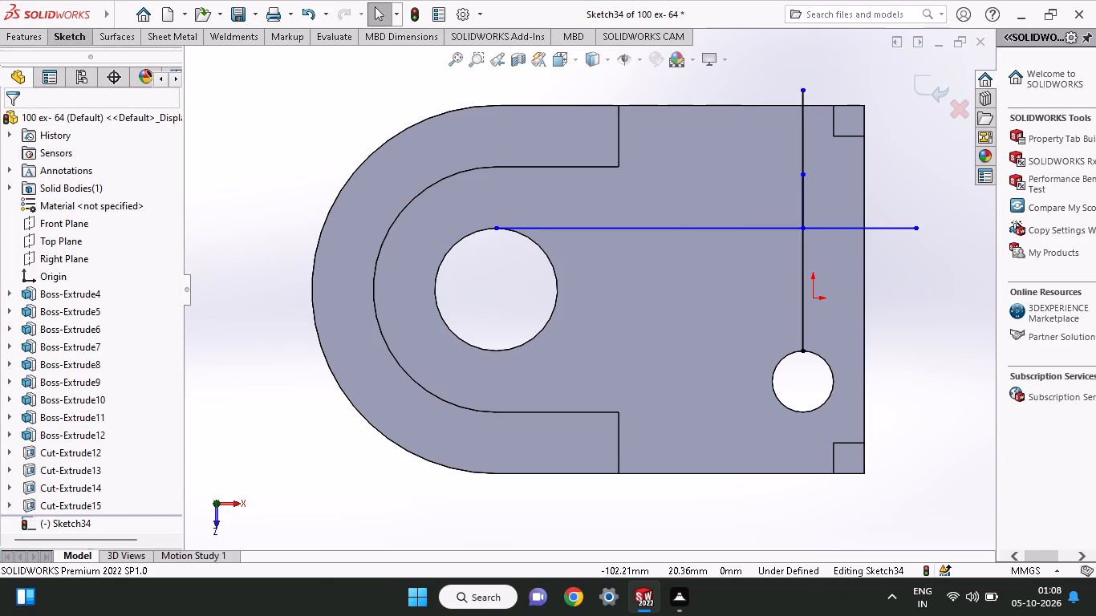
Dimension the short vertical line between its two endpoints as 10 mm.
{"action": "left_click", "coordinate": [77, 33]}
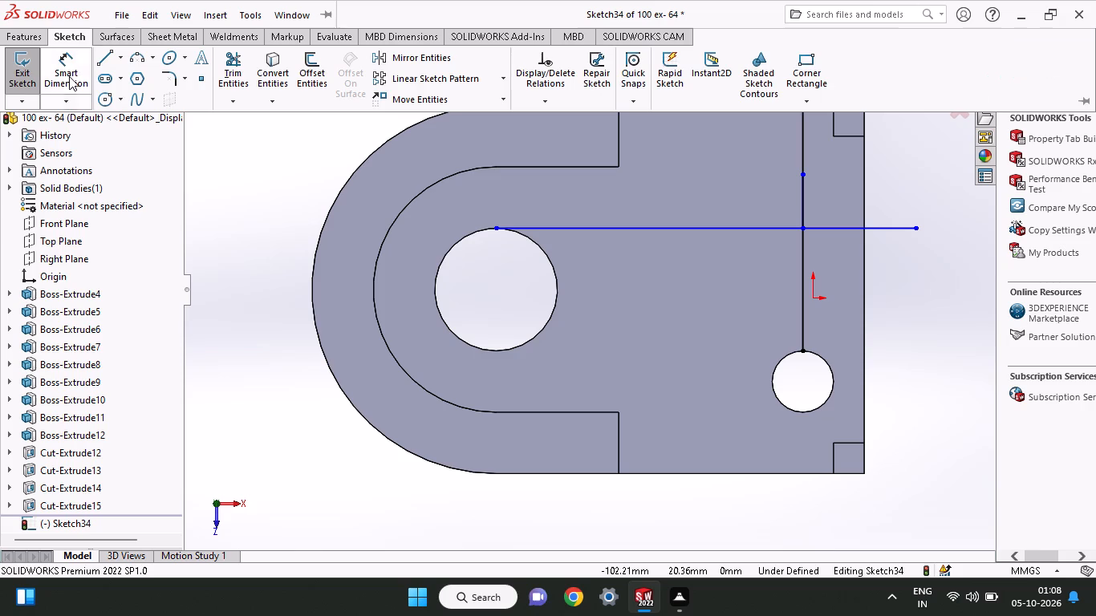
{"action": "left_click", "coordinate": [69, 76]}
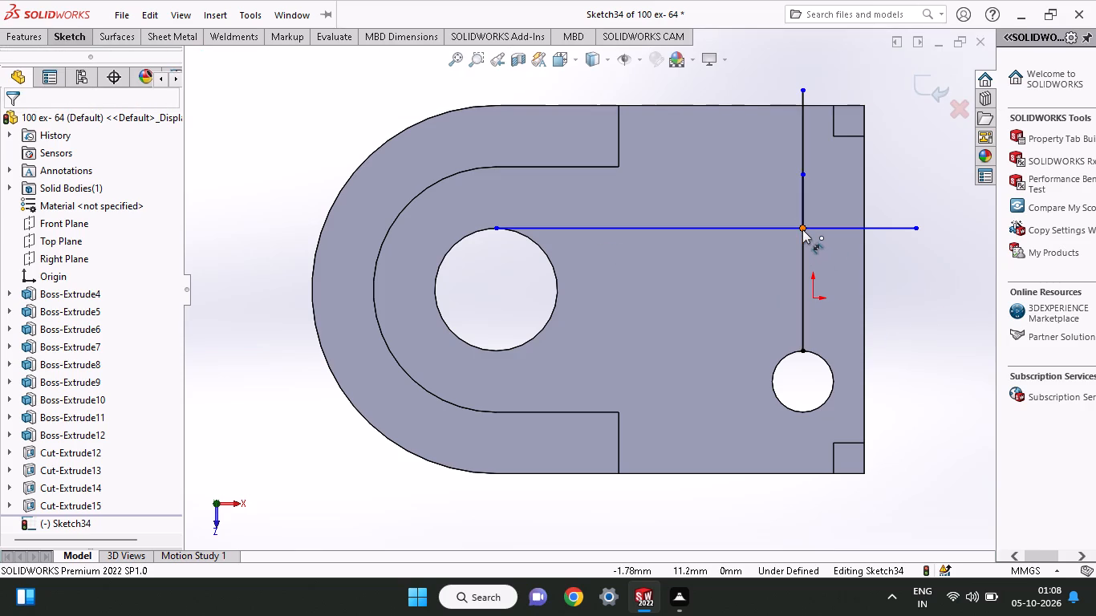
{"action": "left_click", "coordinate": [802, 229]}
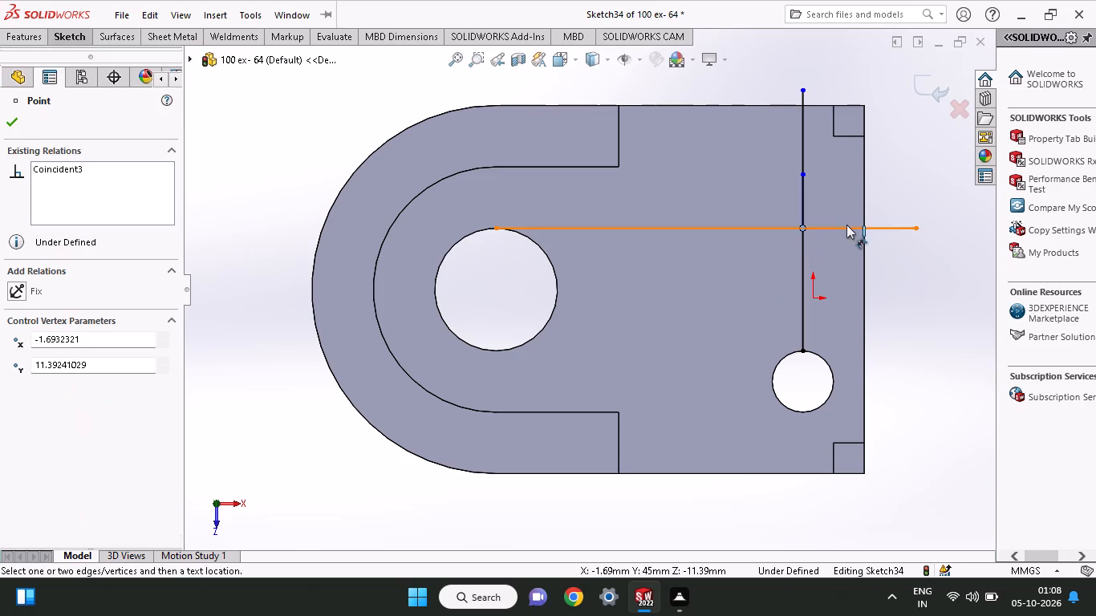
{"action": "left_click", "coordinate": [804, 173]}
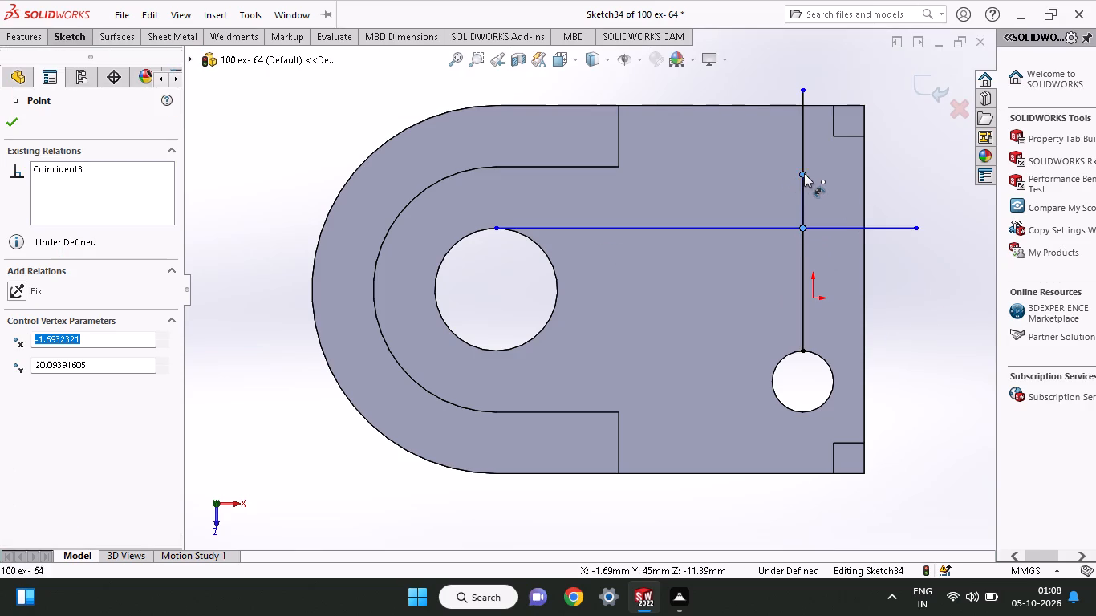
{"action": "left_click", "coordinate": [881, 200]}
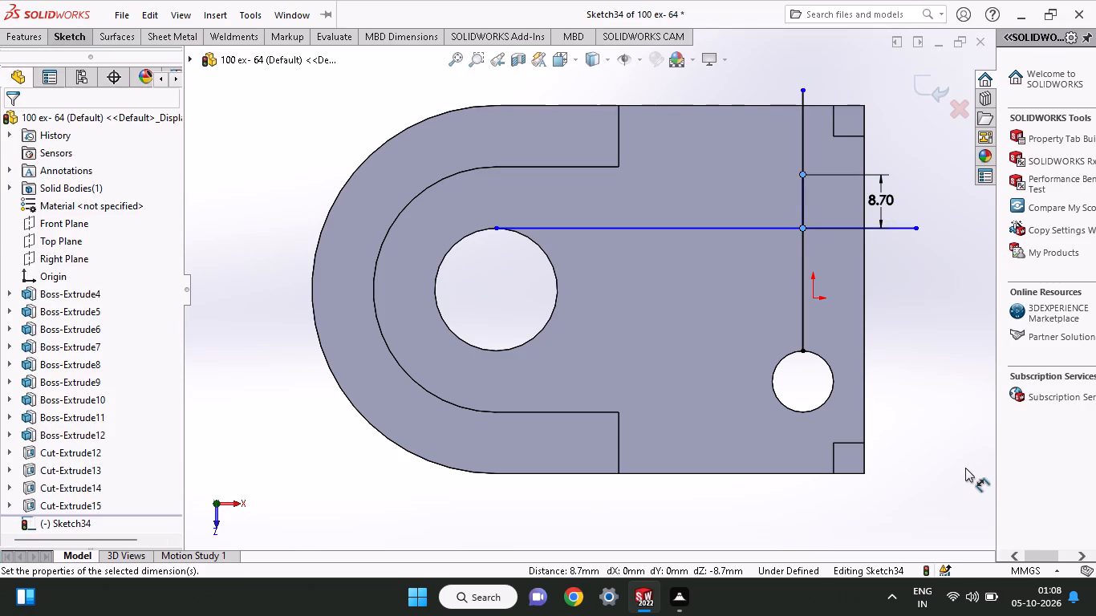
{"action": "type", "text": "10"}
{"action": "key", "text": "Return"}
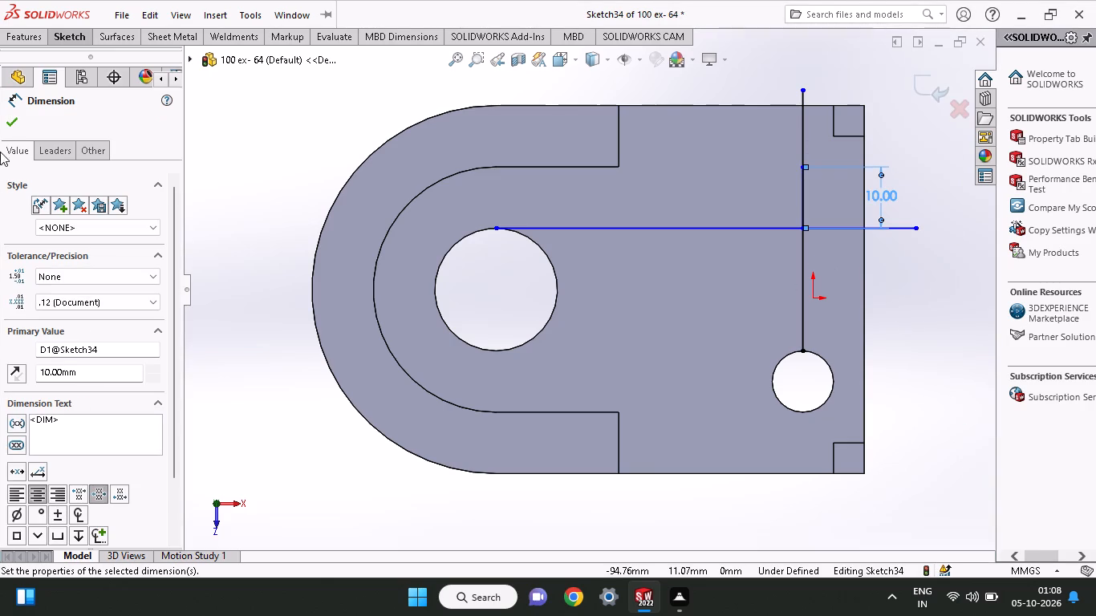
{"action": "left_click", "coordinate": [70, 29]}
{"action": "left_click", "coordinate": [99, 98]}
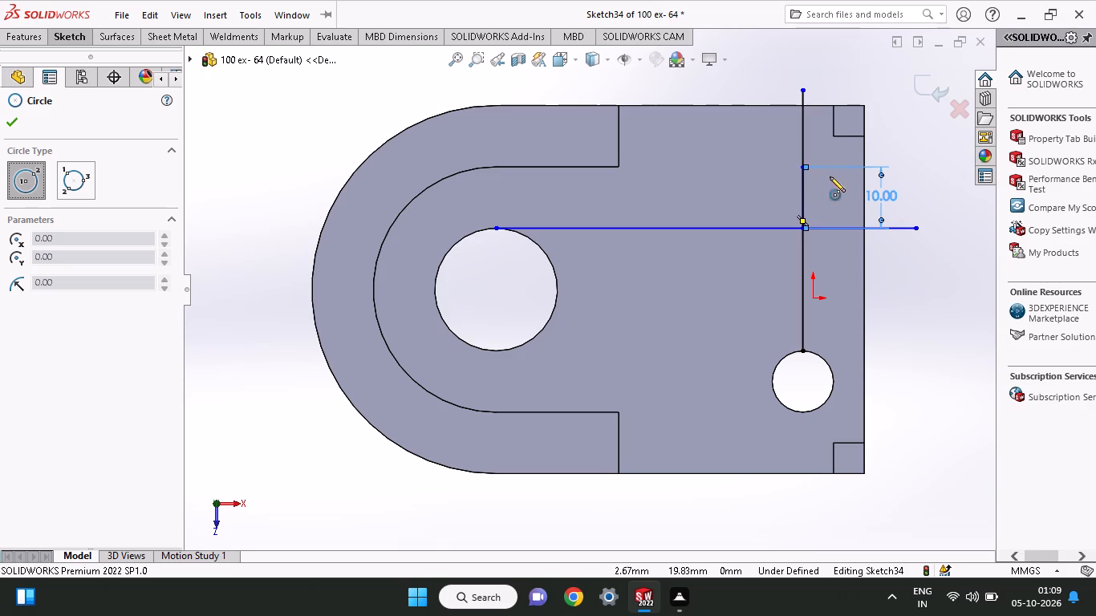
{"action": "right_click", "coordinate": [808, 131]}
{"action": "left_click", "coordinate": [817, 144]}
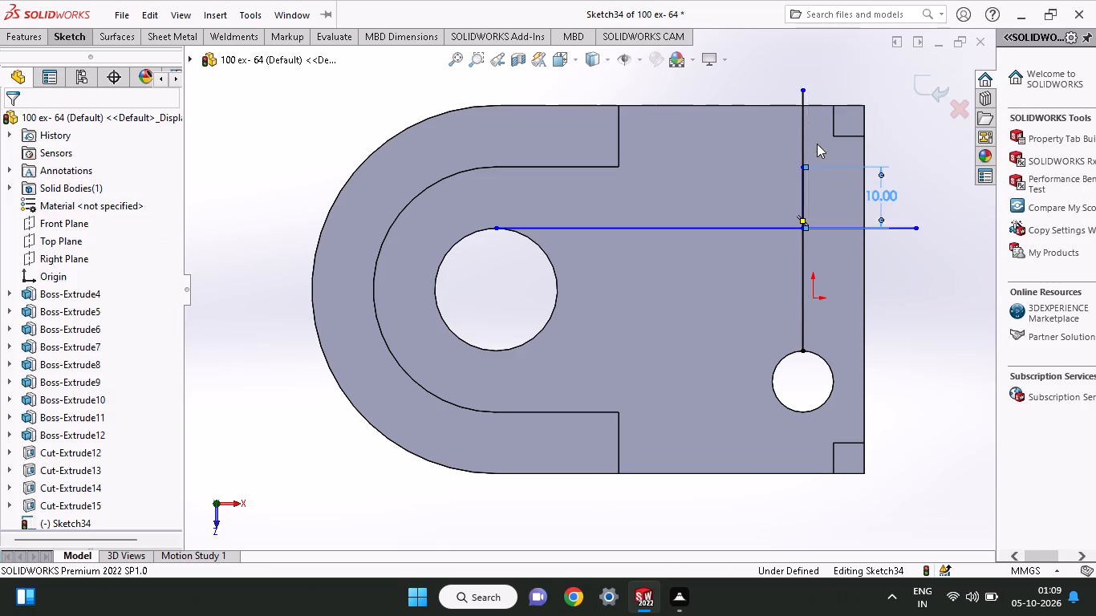
Delete the long vertical line rising from the 10 mm hole, keeping the short dimensioned line.
{"action": "left_click", "coordinate": [799, 95]}
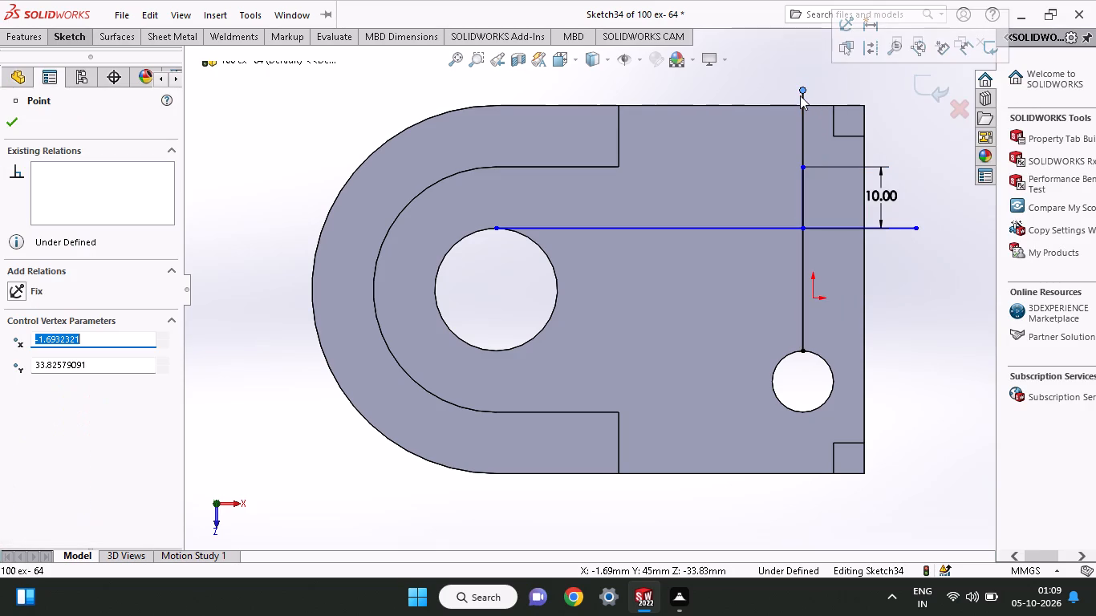
{"action": "left_click", "coordinate": [800, 99]}
{"action": "right_click", "coordinate": [800, 99]}
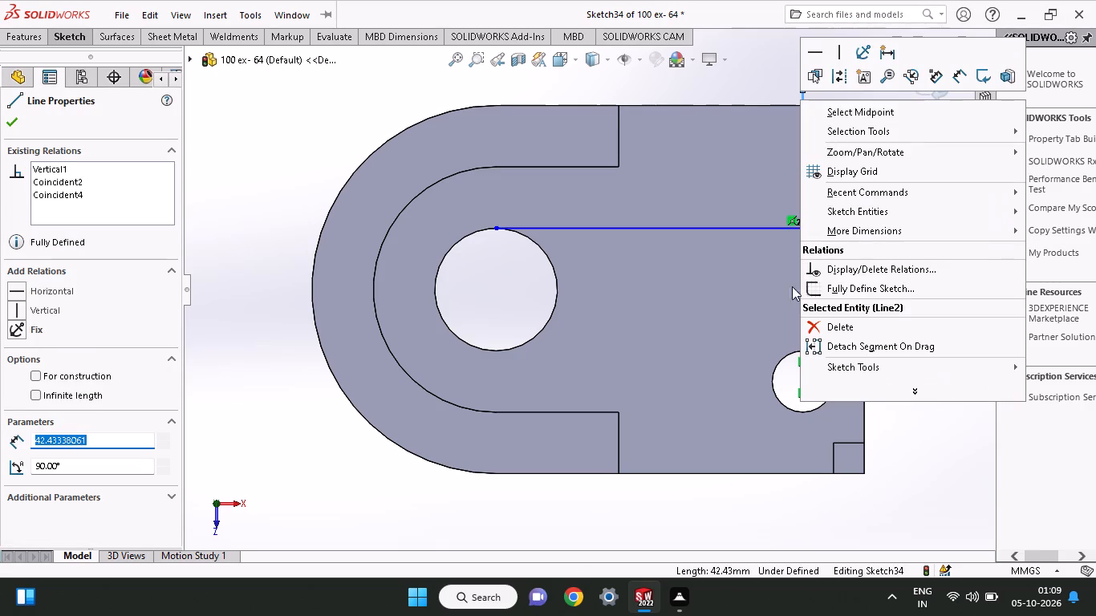
{"action": "left_click", "coordinate": [823, 320]}
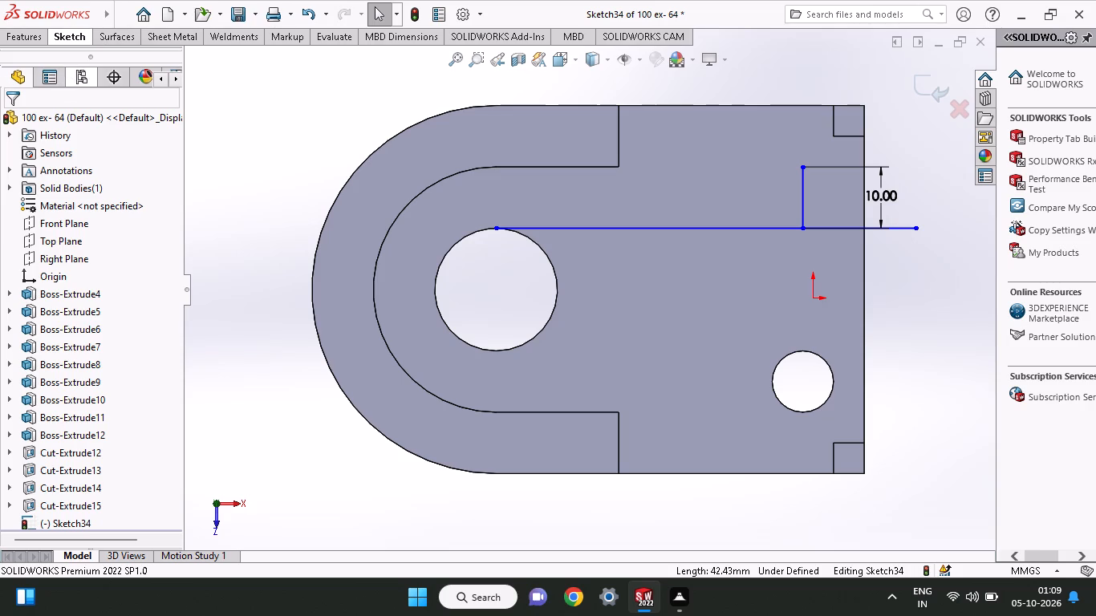
Draw a circle of 5 mm radius centred on the short vertical line's midpoint and reaching the horizontal line.
{"action": "left_click", "coordinate": [71, 36]}
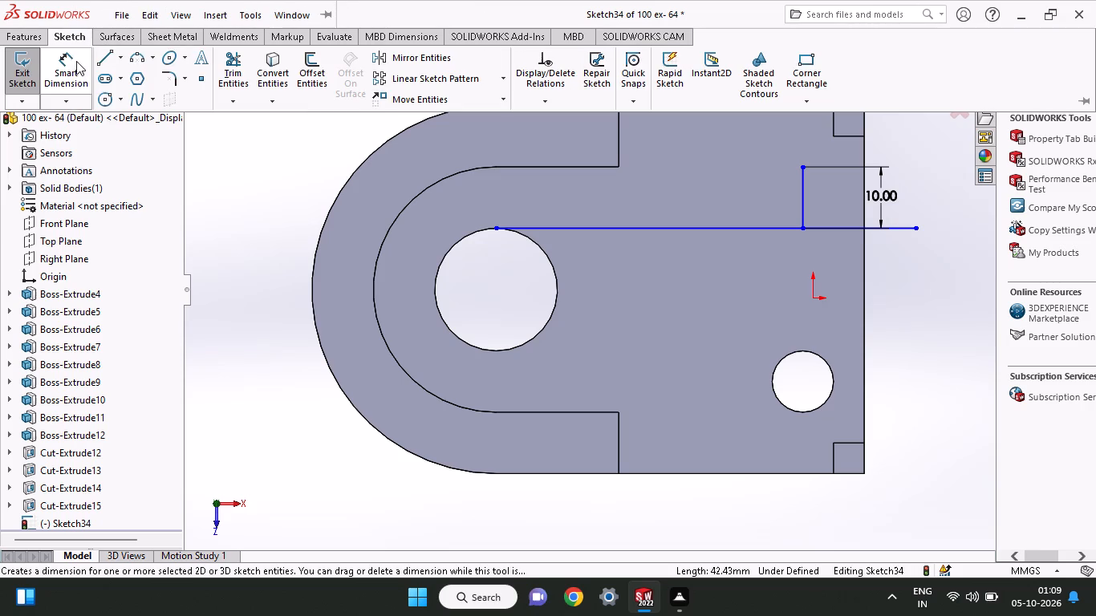
{"action": "left_click", "coordinate": [106, 98]}
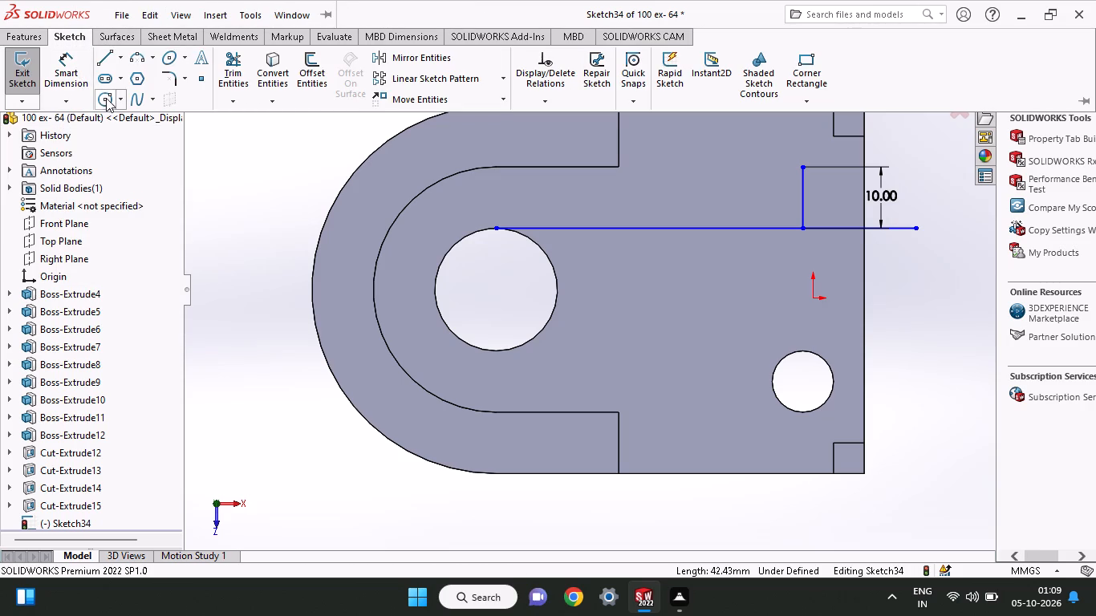
{"action": "left_click", "coordinate": [802, 199]}
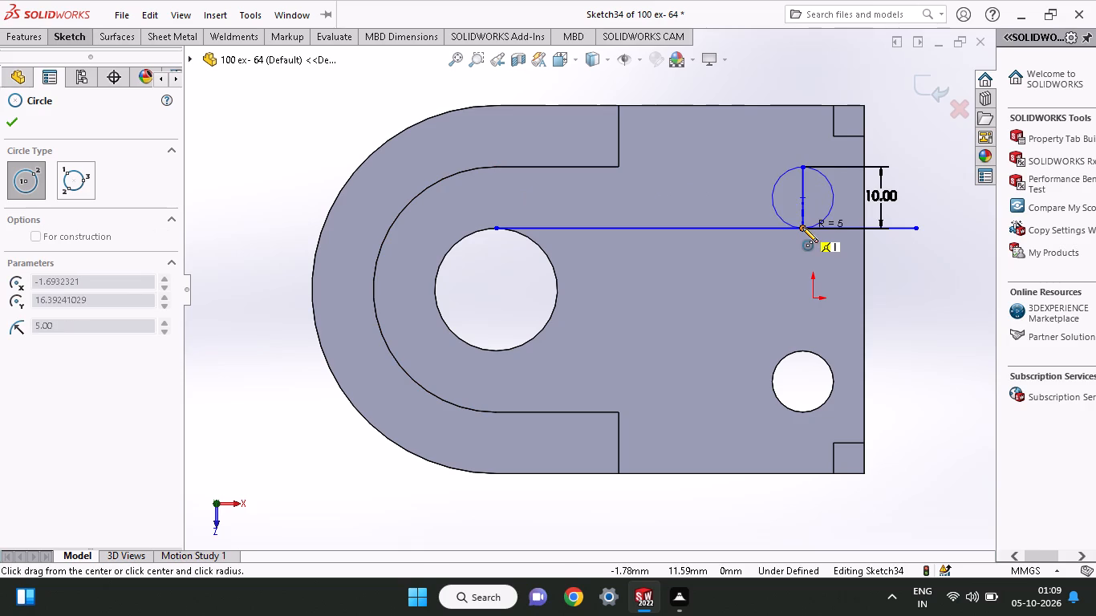
{"action": "left_click", "coordinate": [802, 227]}
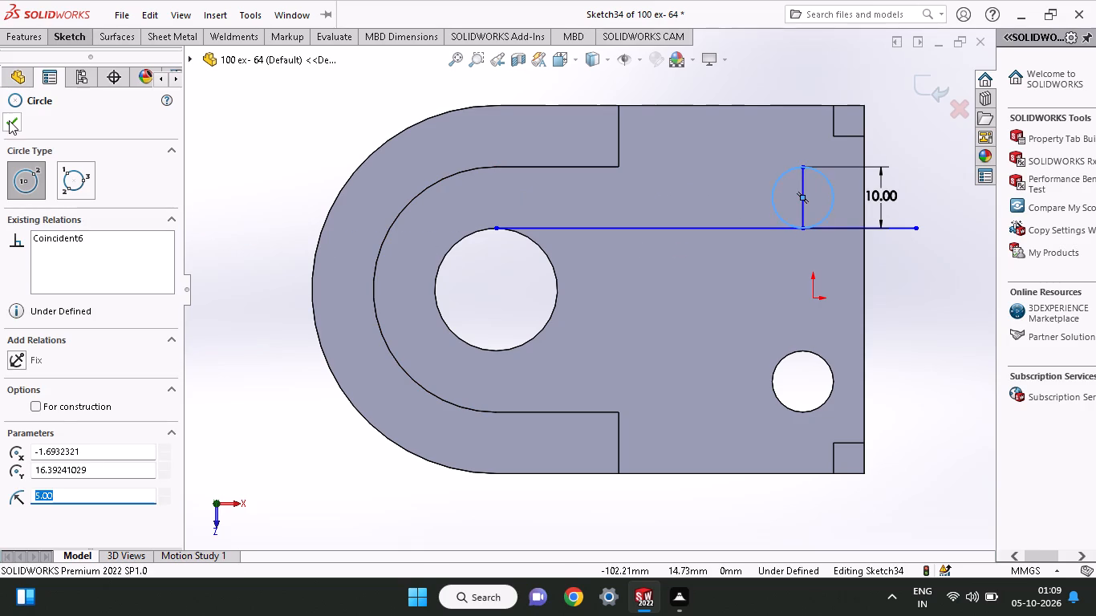
{"action": "left_click", "coordinate": [9, 120]}
Delete the short vertical line through the new circle together with its length dimension.
{"action": "left_click", "coordinate": [802, 186]}
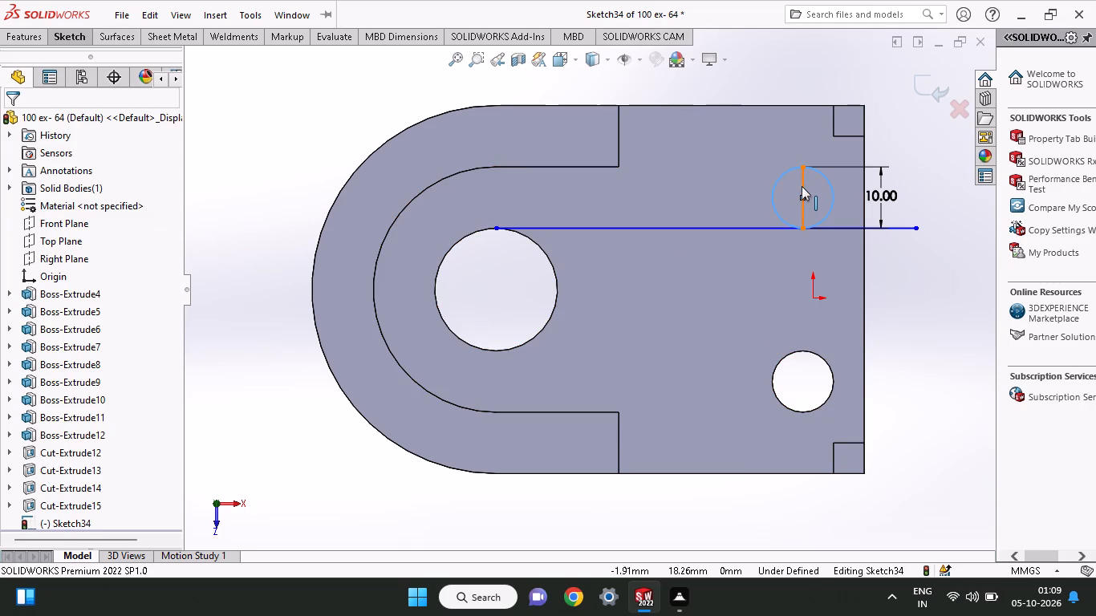
{"action": "right_click", "coordinate": [802, 186]}
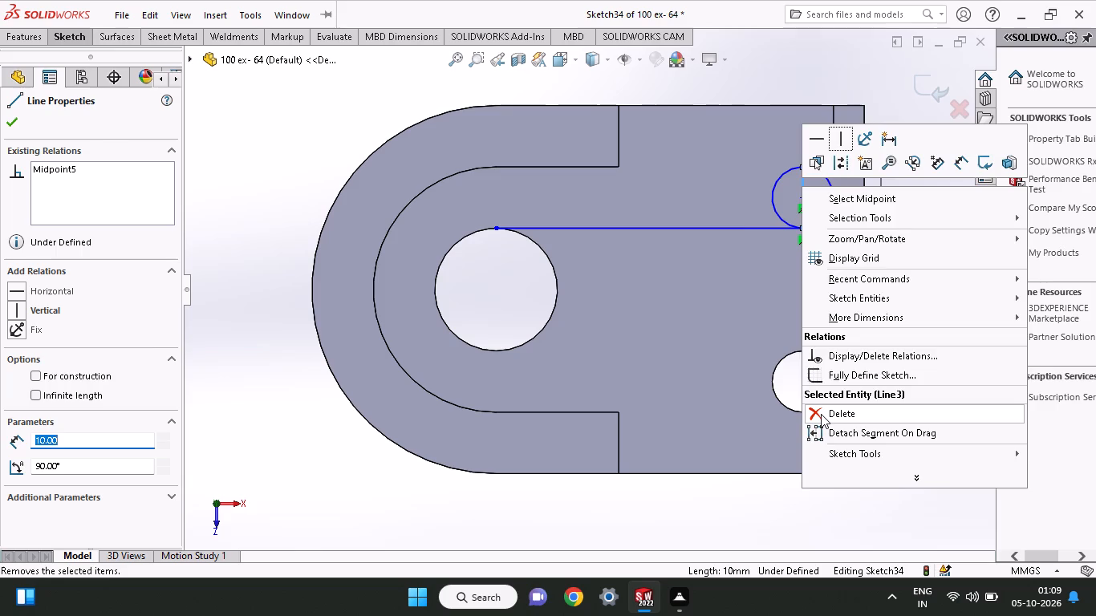
{"action": "left_click", "coordinate": [821, 414]}
{"action": "left_click", "coordinate": [696, 329]}
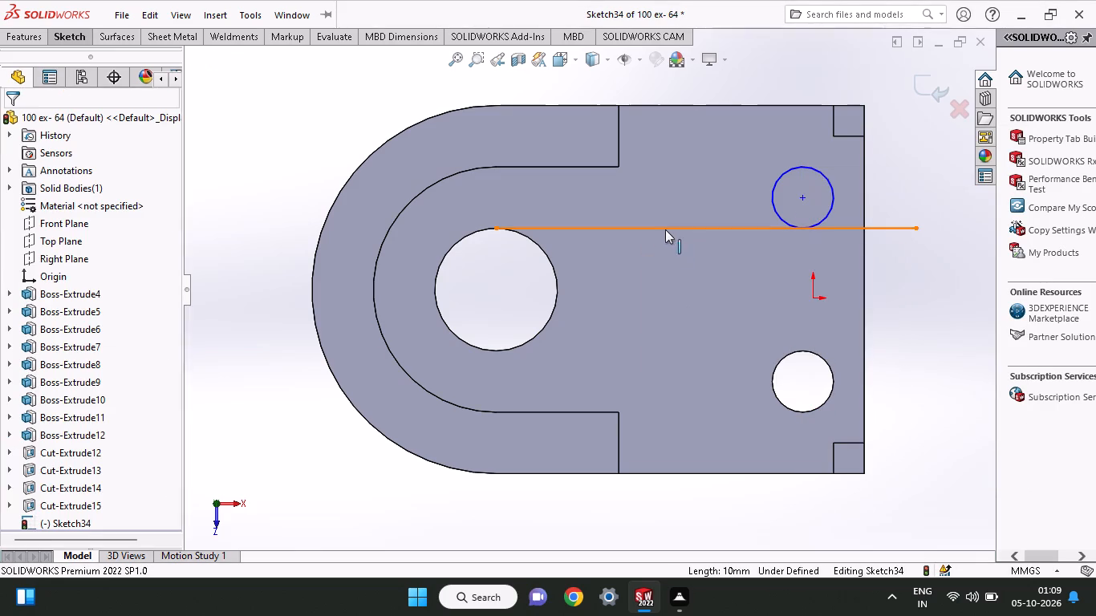
Delete the horizontal construction line running from the top of the 20 mm hole past the new circle.
{"action": "left_click", "coordinate": [665, 229]}
{"action": "right_click", "coordinate": [665, 229]}
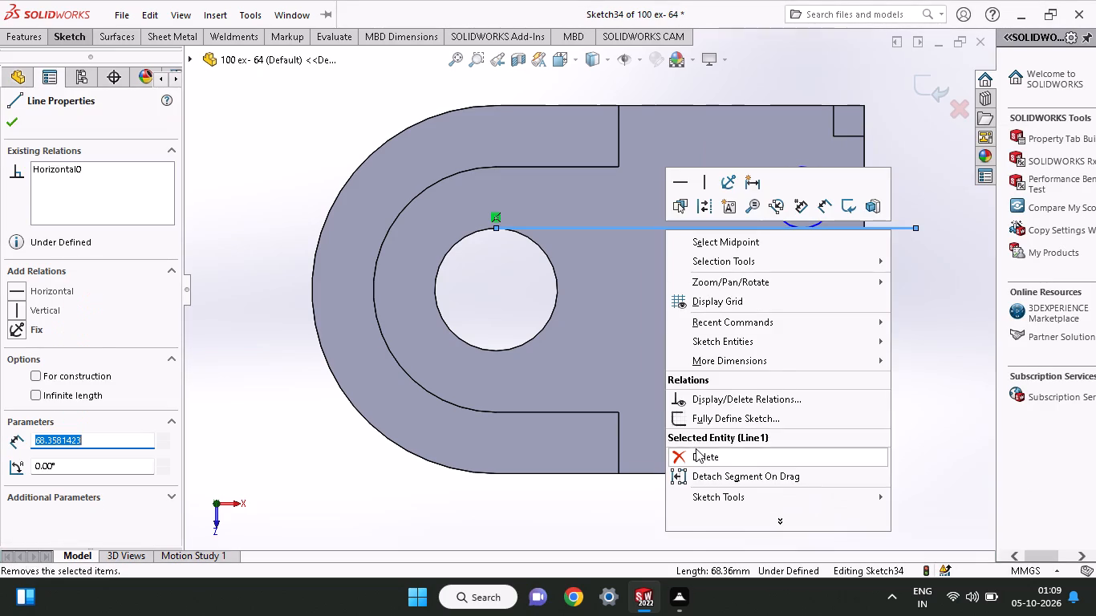
{"action": "left_click", "coordinate": [696, 448]}
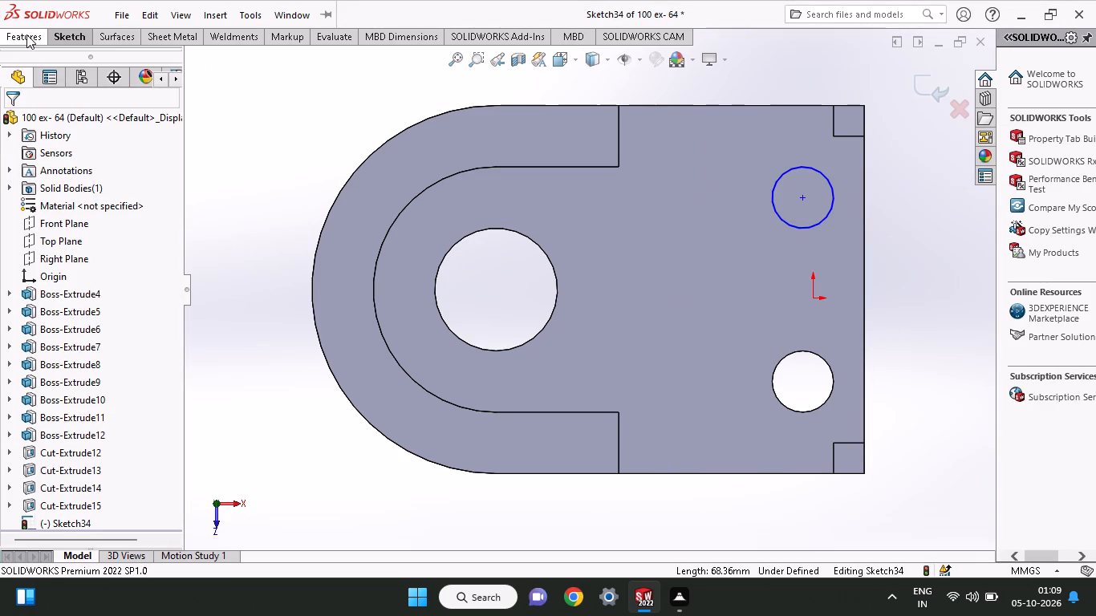
Cut-extrude the 5 mm radius circle blind to a depth of 122 mm, through the whole body.
{"action": "left_click", "coordinate": [26, 34]}
{"action": "left_click", "coordinate": [215, 81]}
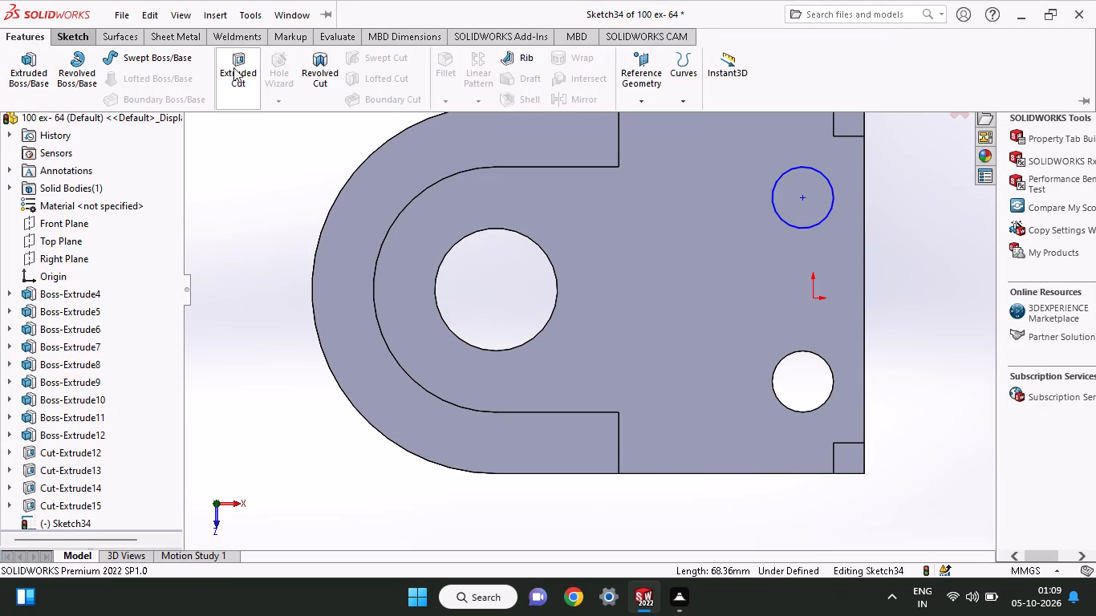
{"action": "left_click", "coordinate": [235, 67]}
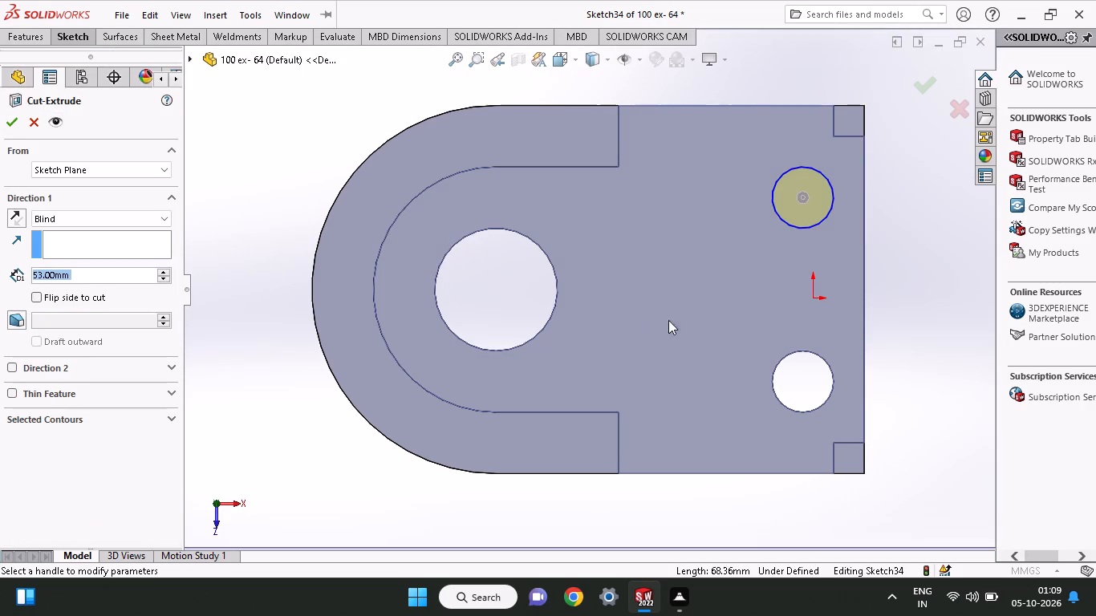
{"action": "middle_click_drag", "start_coordinate": [711, 322], "coordinate": [740, 240]}
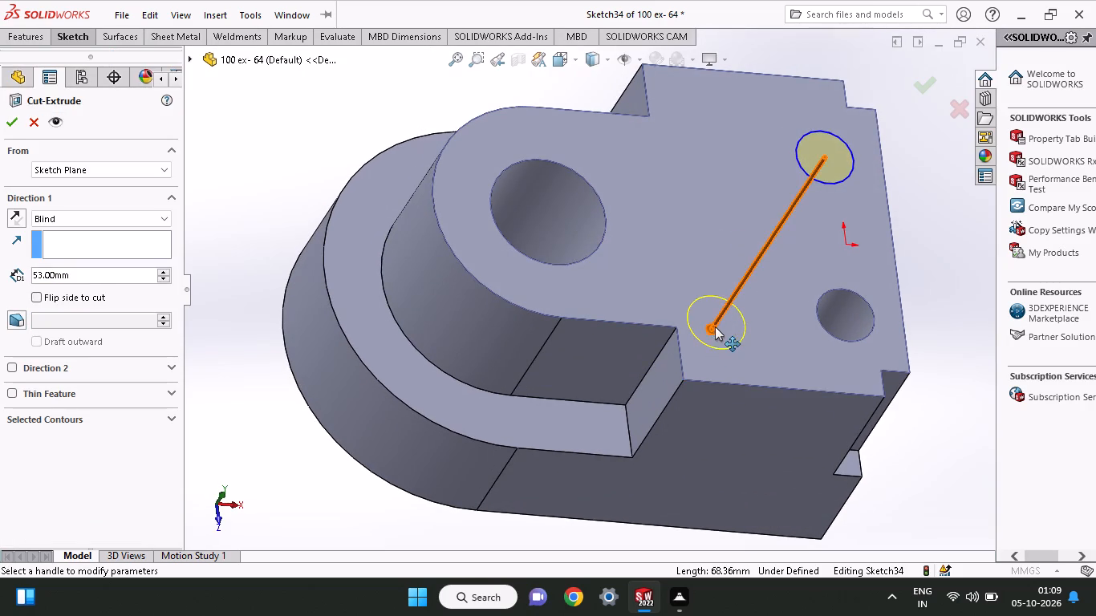
{"action": "left_click_drag", "start_coordinate": [715, 326], "coordinate": [560, 535]}
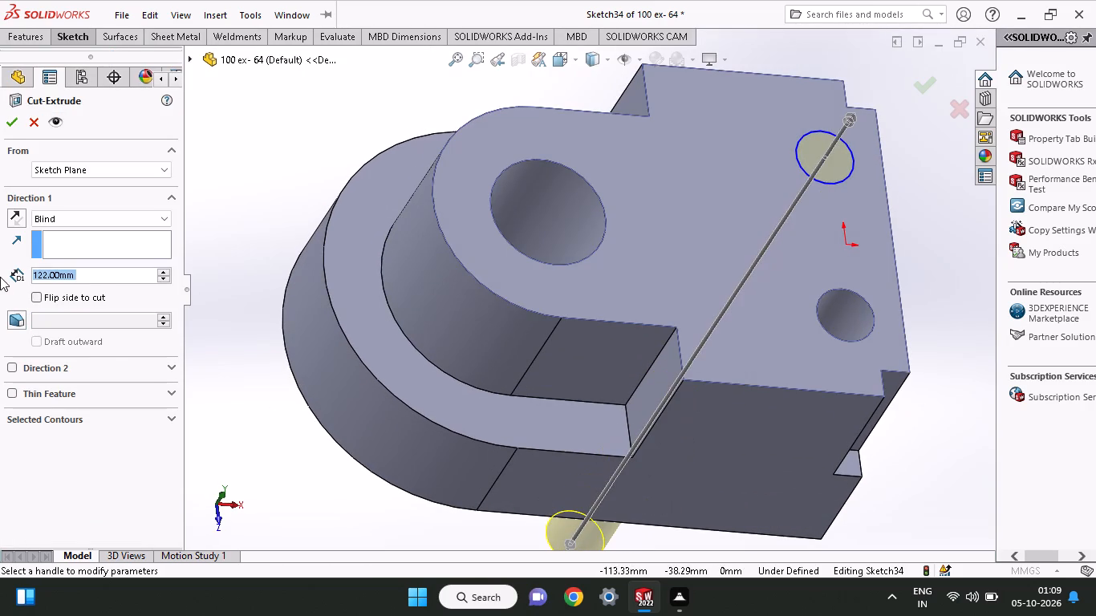
{"action": "left_click", "coordinate": [16, 117]}
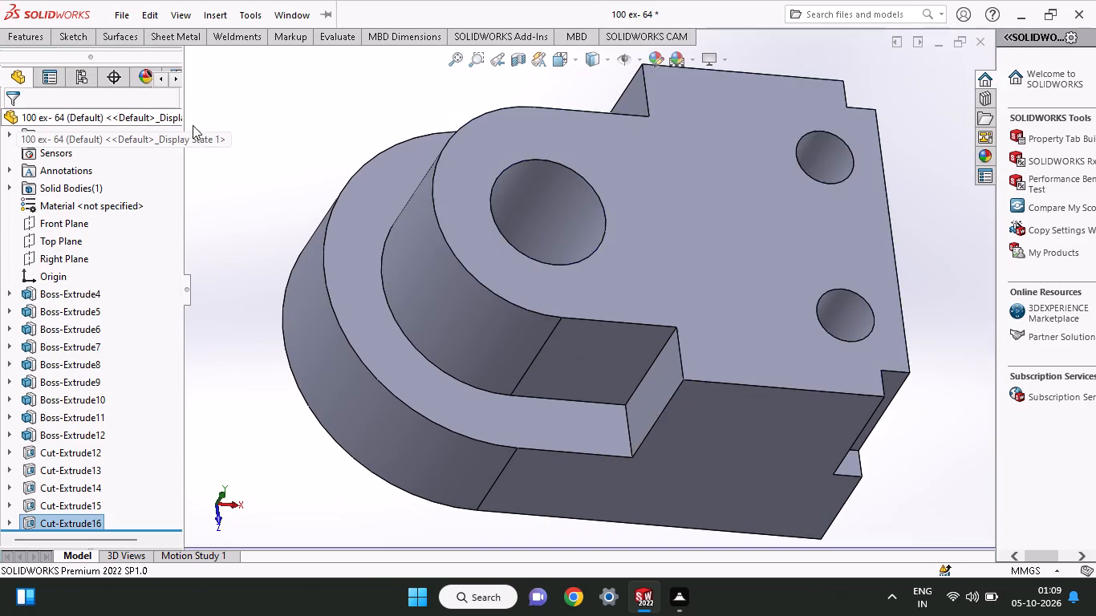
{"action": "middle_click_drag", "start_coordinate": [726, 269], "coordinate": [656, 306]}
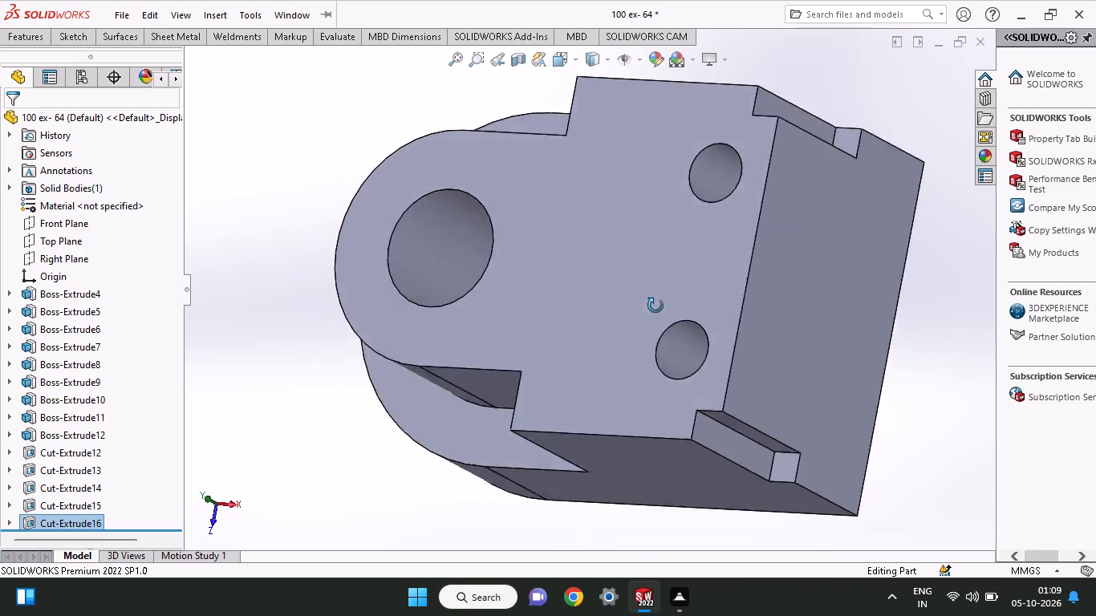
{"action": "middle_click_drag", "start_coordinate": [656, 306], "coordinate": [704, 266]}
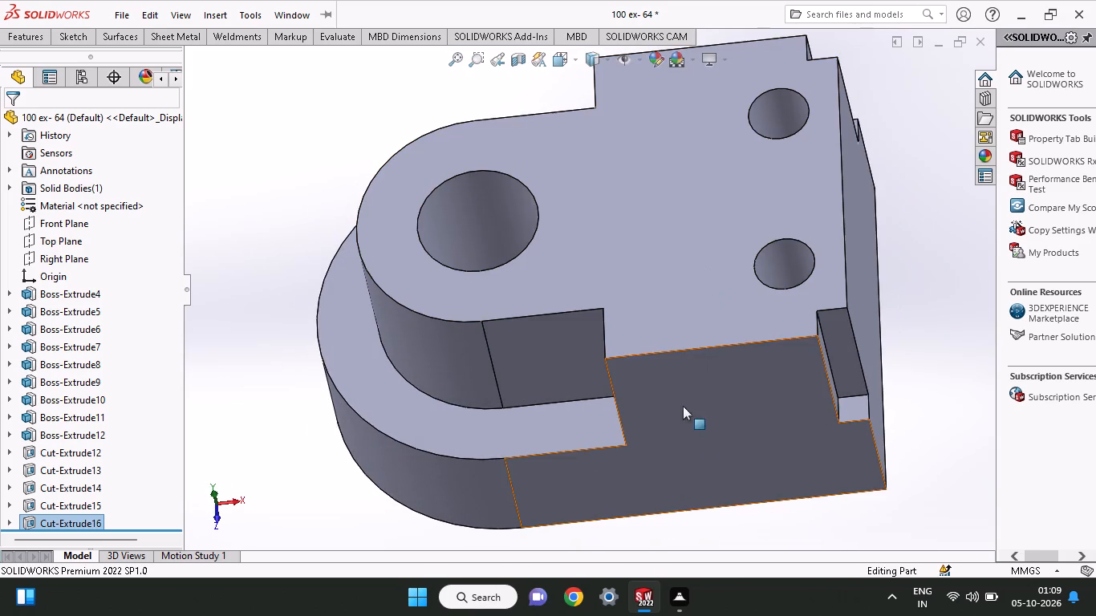
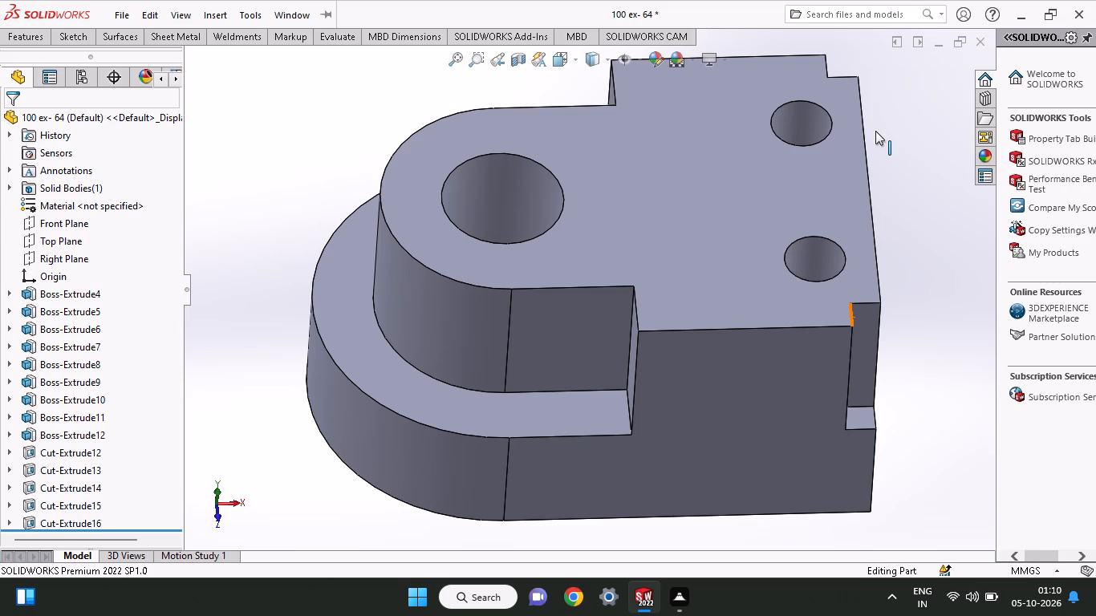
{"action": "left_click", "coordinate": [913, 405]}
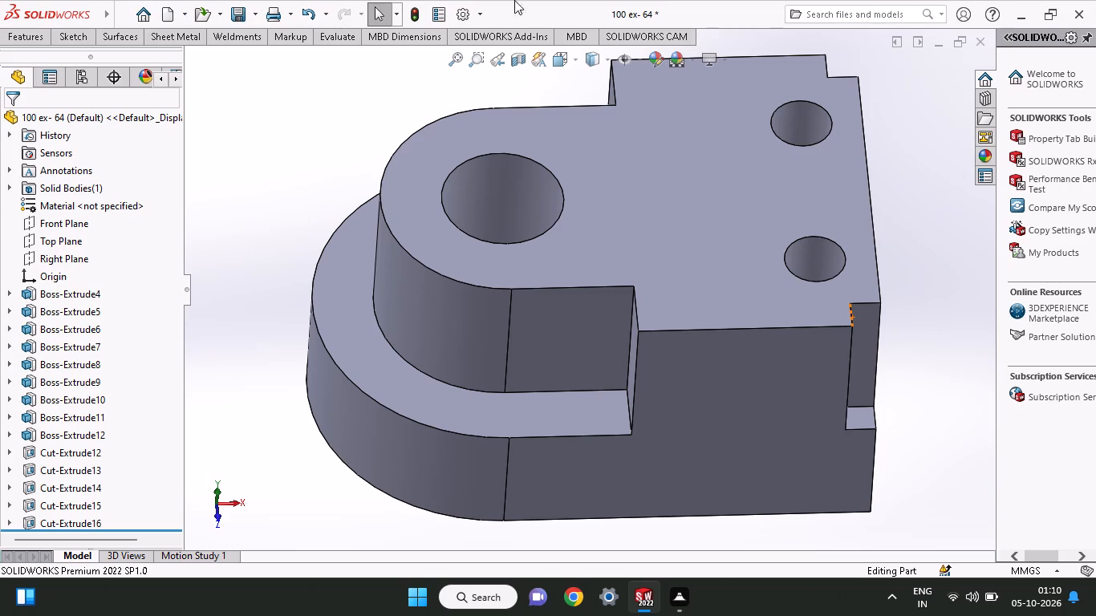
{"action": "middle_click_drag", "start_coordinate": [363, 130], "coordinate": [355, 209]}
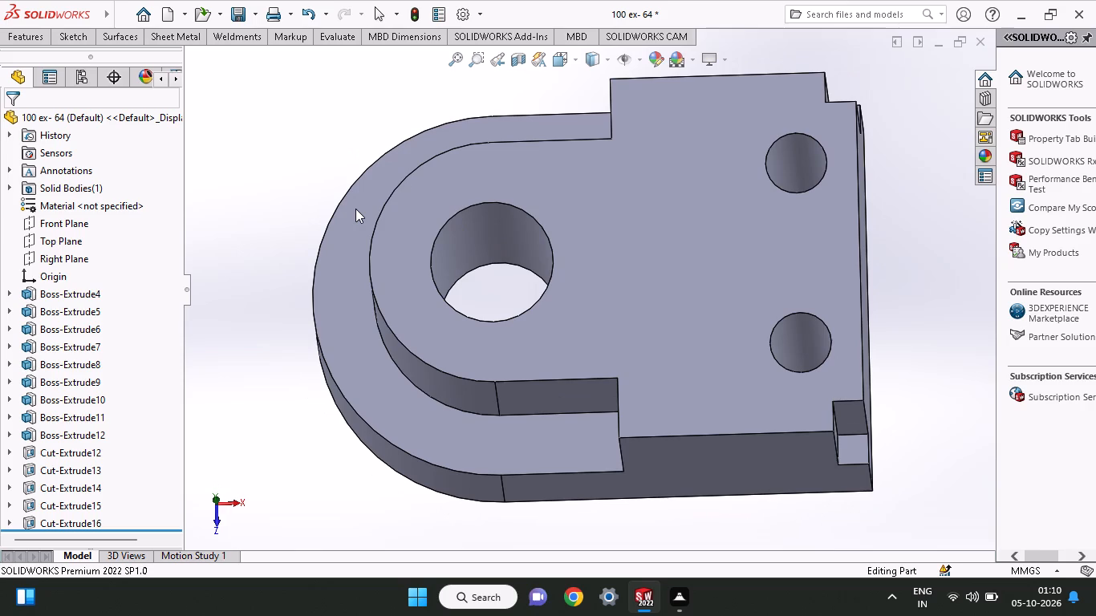
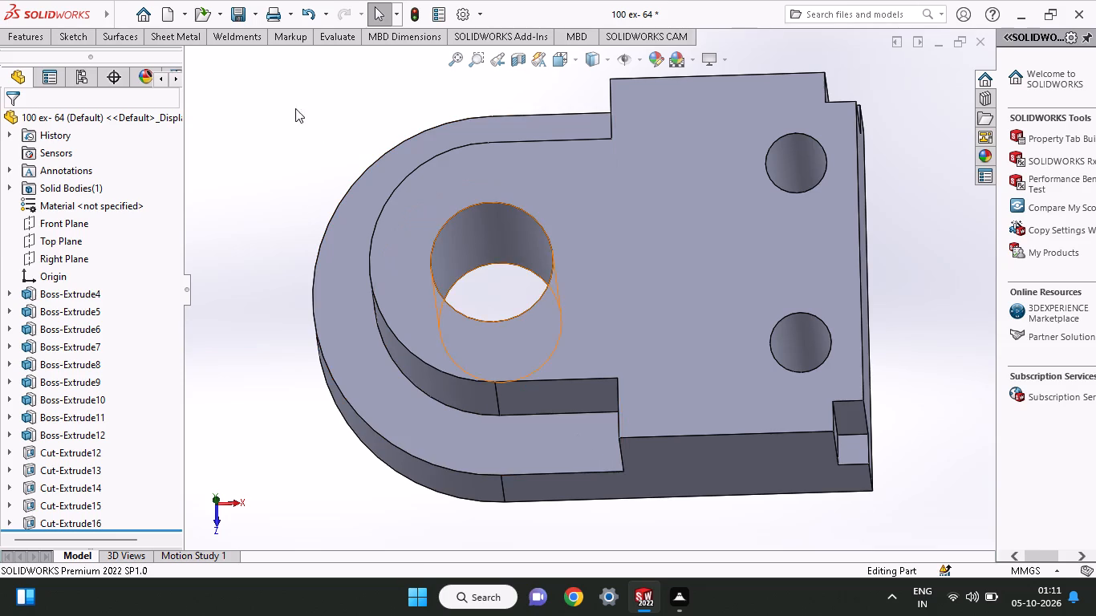
On the U-shaped ledge face, start a sketch and draw a horizontal line about 49 mm long from the square end's upper corner along the edge.
{"action": "left_click", "coordinate": [537, 437]}
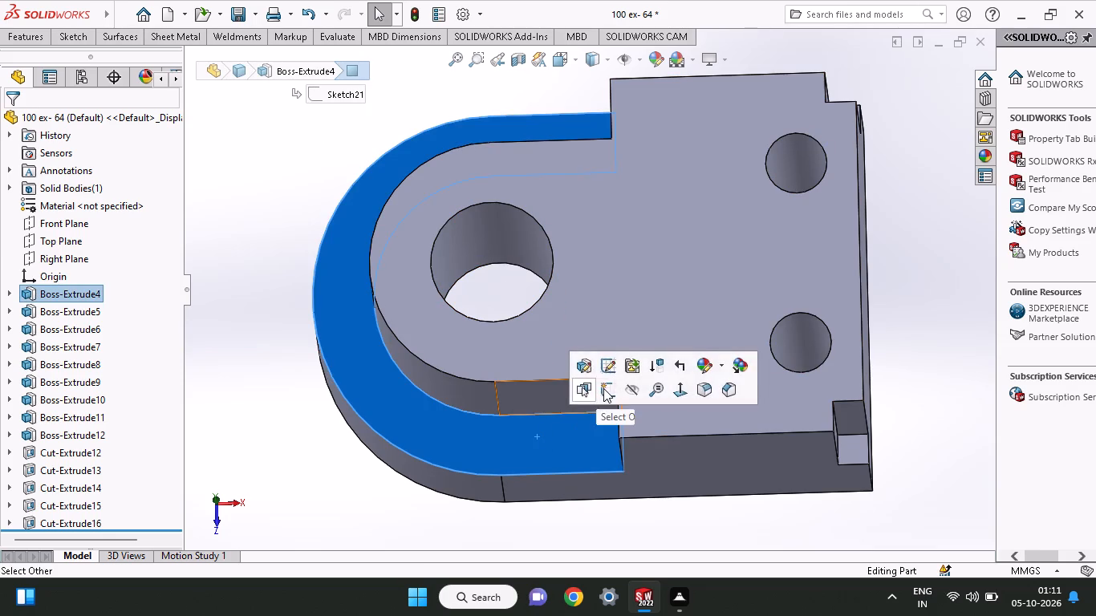
{"action": "left_click", "coordinate": [603, 388]}
{"action": "left_click", "coordinate": [55, 30]}
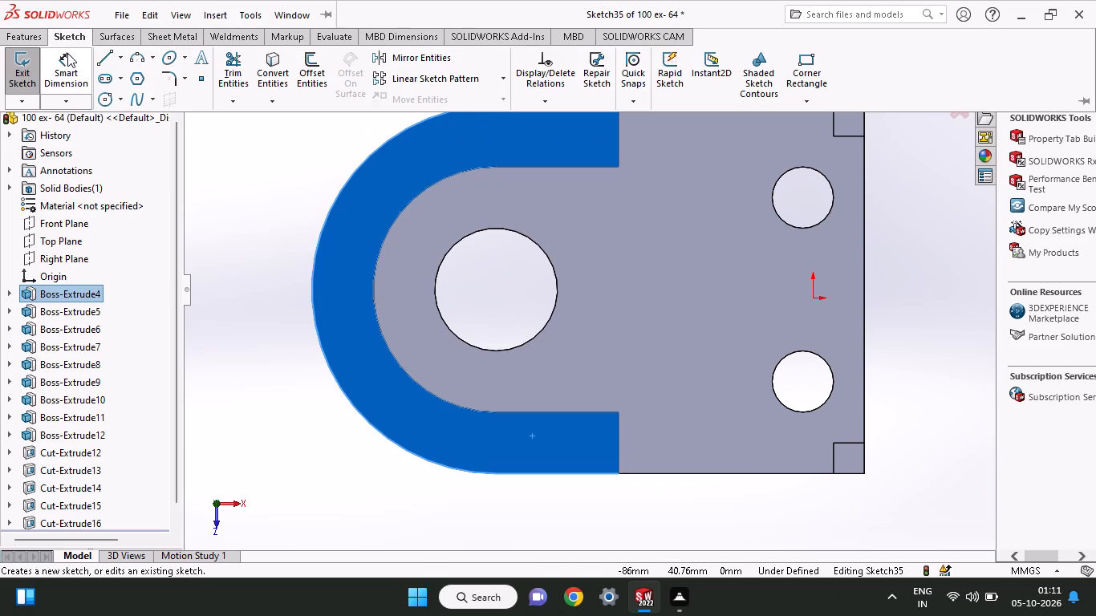
{"action": "left_click", "coordinate": [108, 59]}
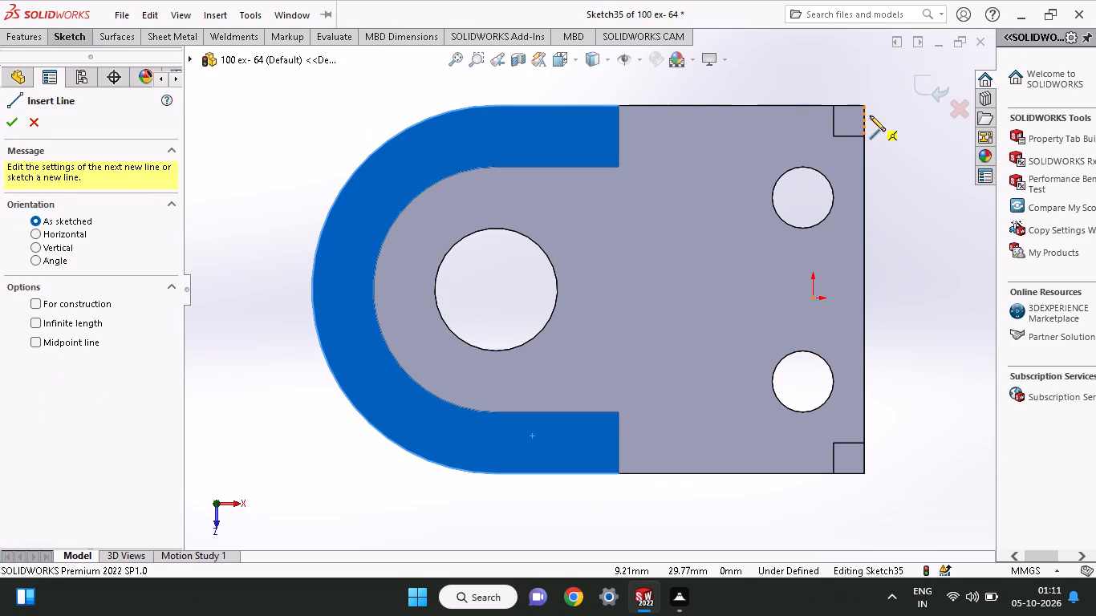
{"action": "left_click", "coordinate": [865, 104]}
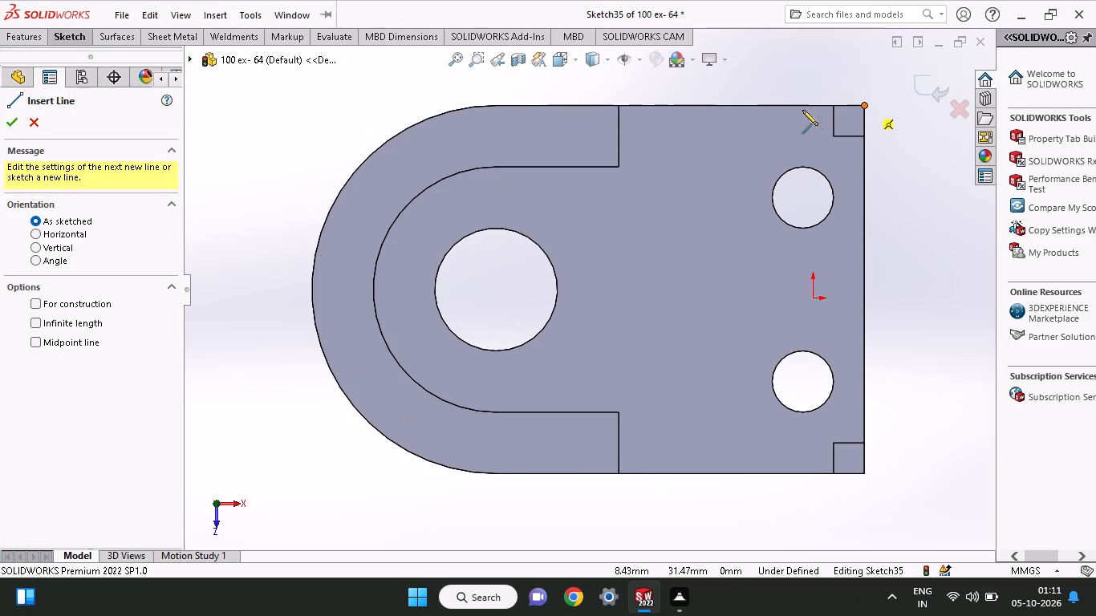
{"action": "left_click", "coordinate": [563, 103]}
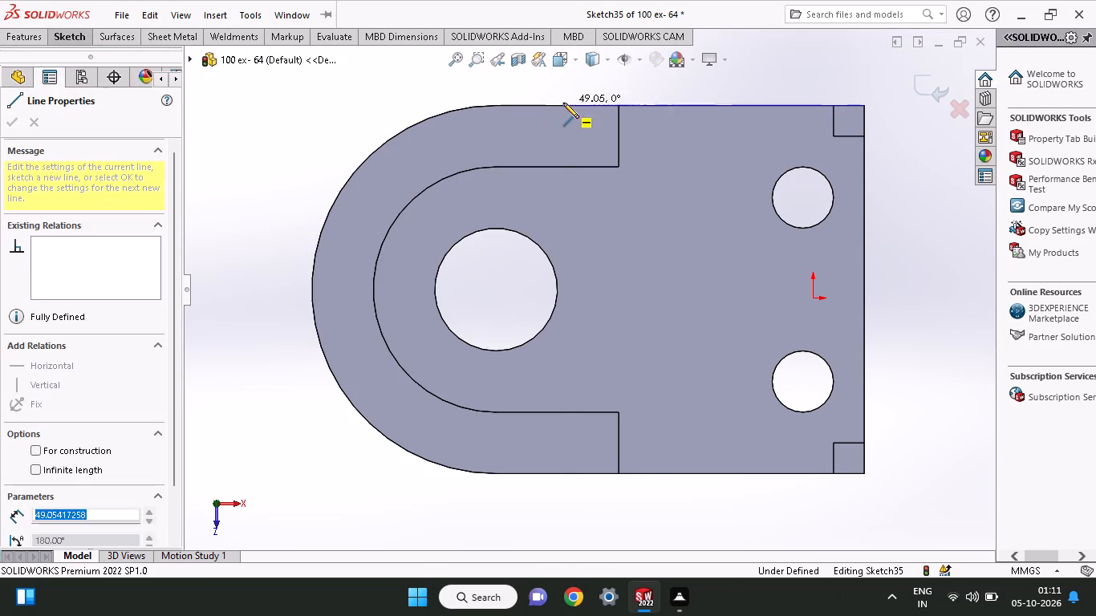
{"action": "right_click", "coordinate": [552, 83]}
{"action": "left_click", "coordinate": [562, 95]}
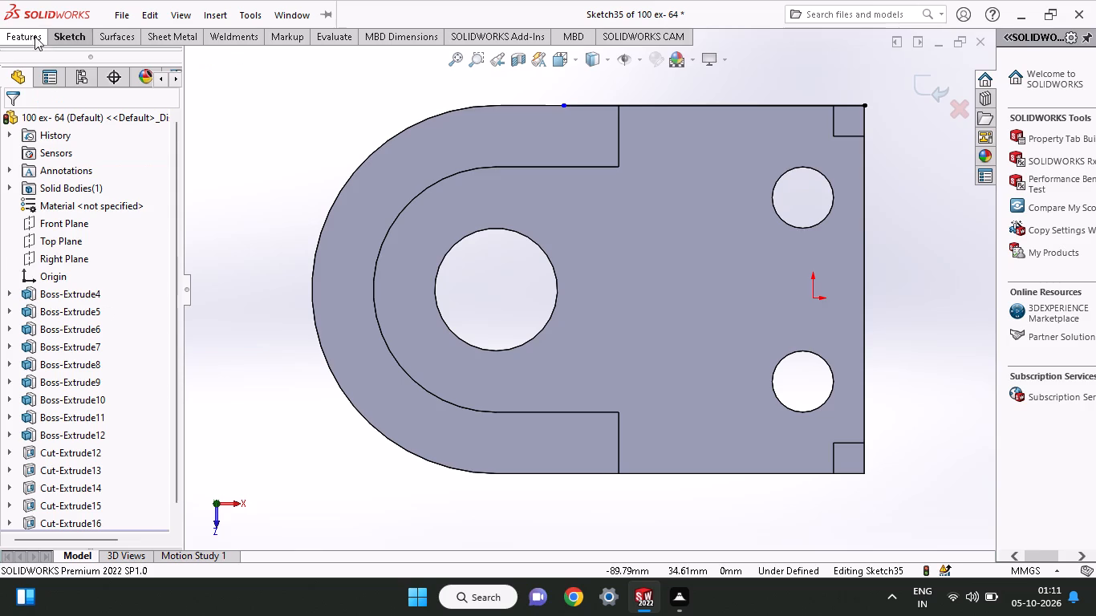
Dimension the horizontal line between its endpoints and set its length to 45 mm.
{"action": "left_click", "coordinate": [47, 35]}
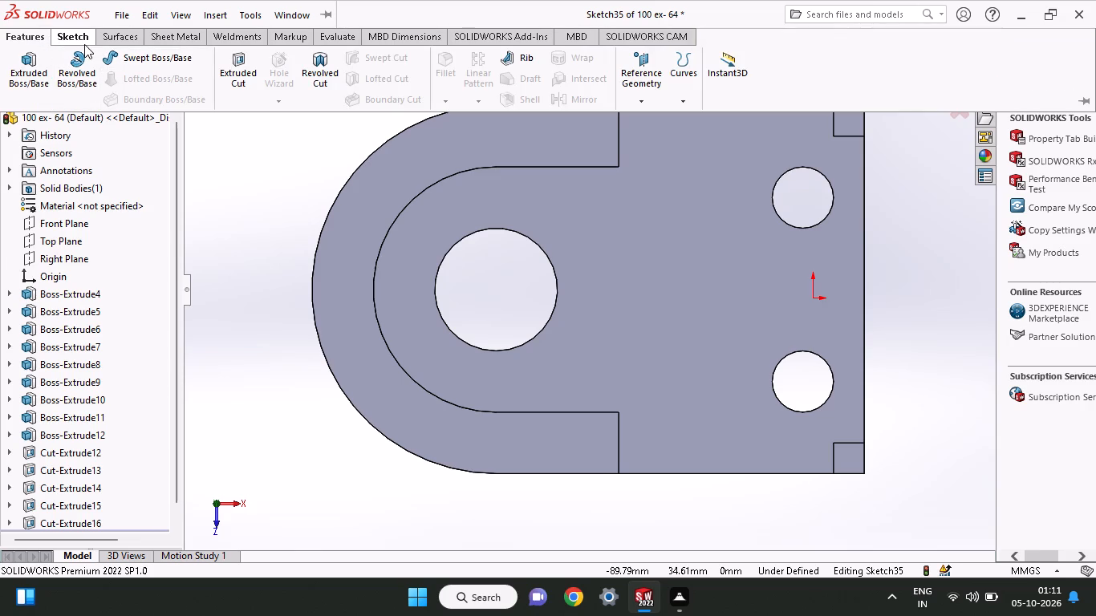
{"action": "left_click", "coordinate": [84, 44]}
{"action": "left_click", "coordinate": [62, 54]}
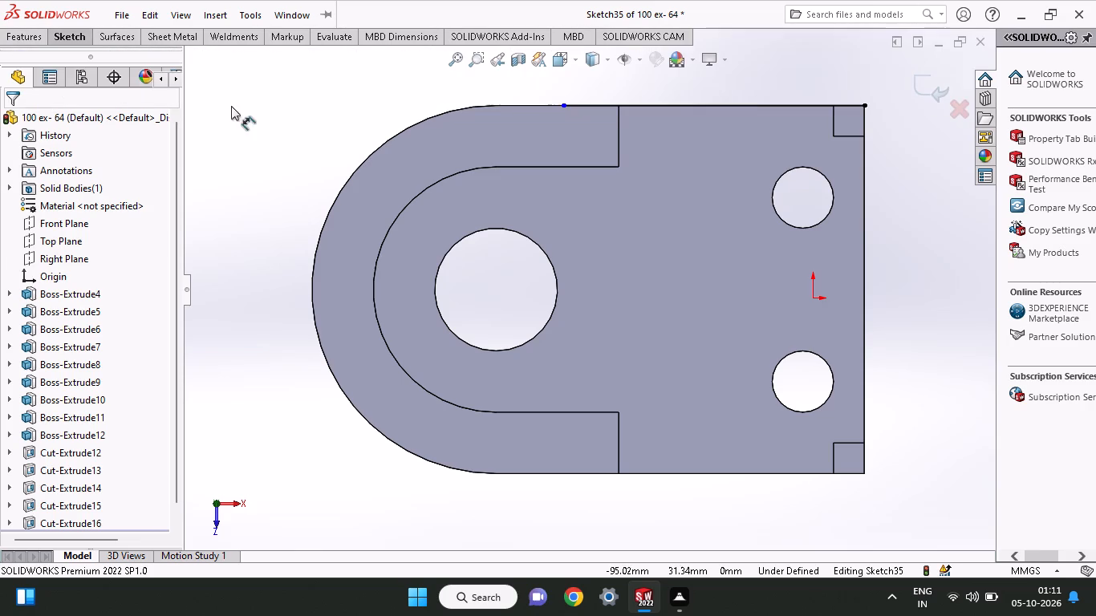
{"action": "left_click", "coordinate": [564, 107]}
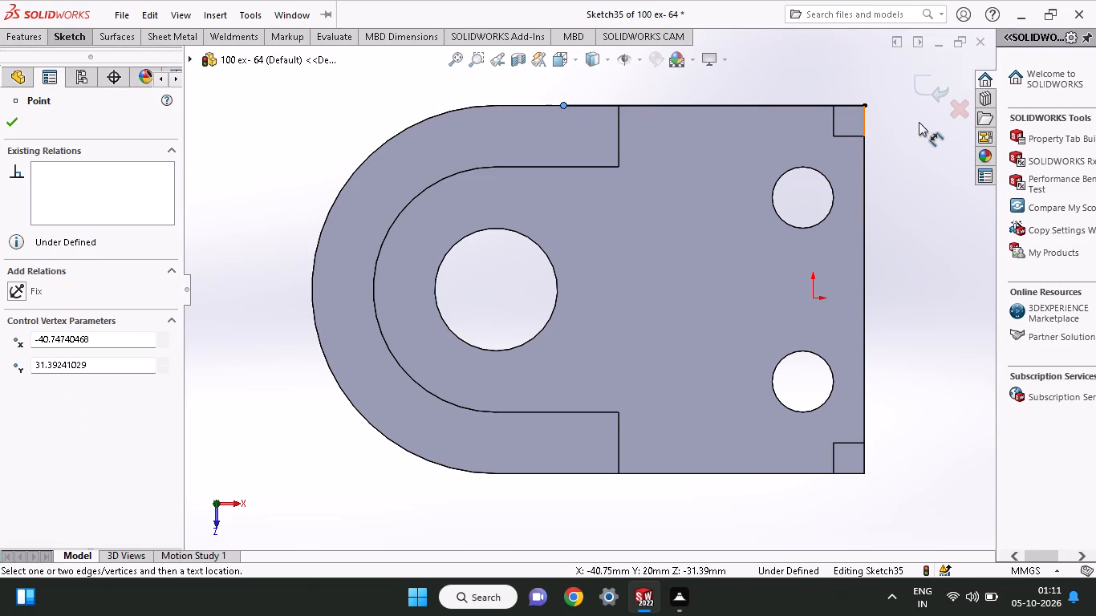
{"action": "left_click", "coordinate": [868, 105]}
{"action": "left_click", "coordinate": [722, 87]}
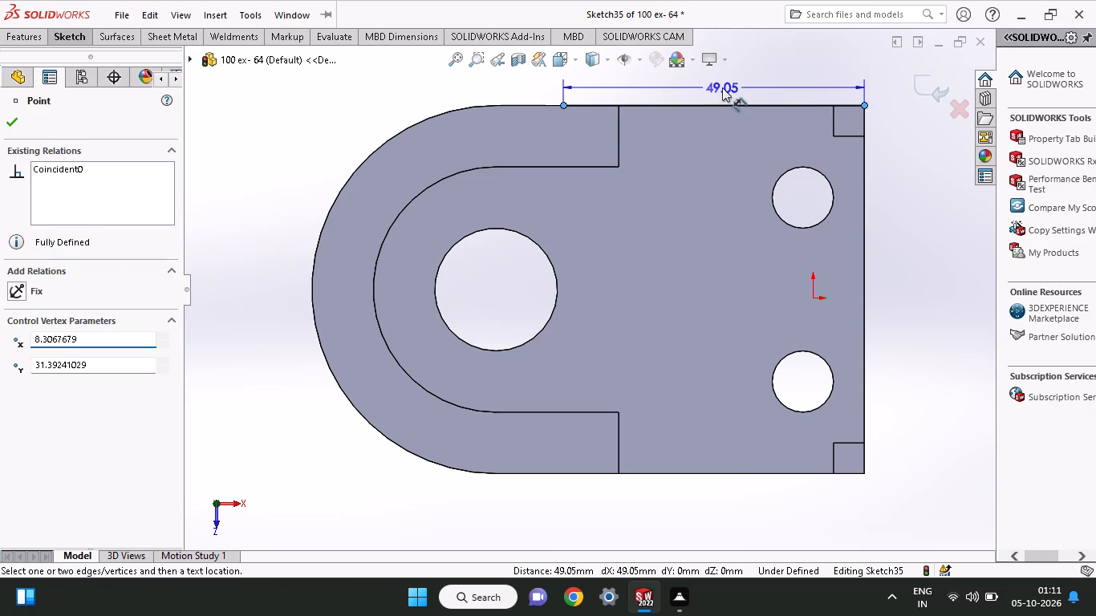
{"action": "type", "text": "45"}
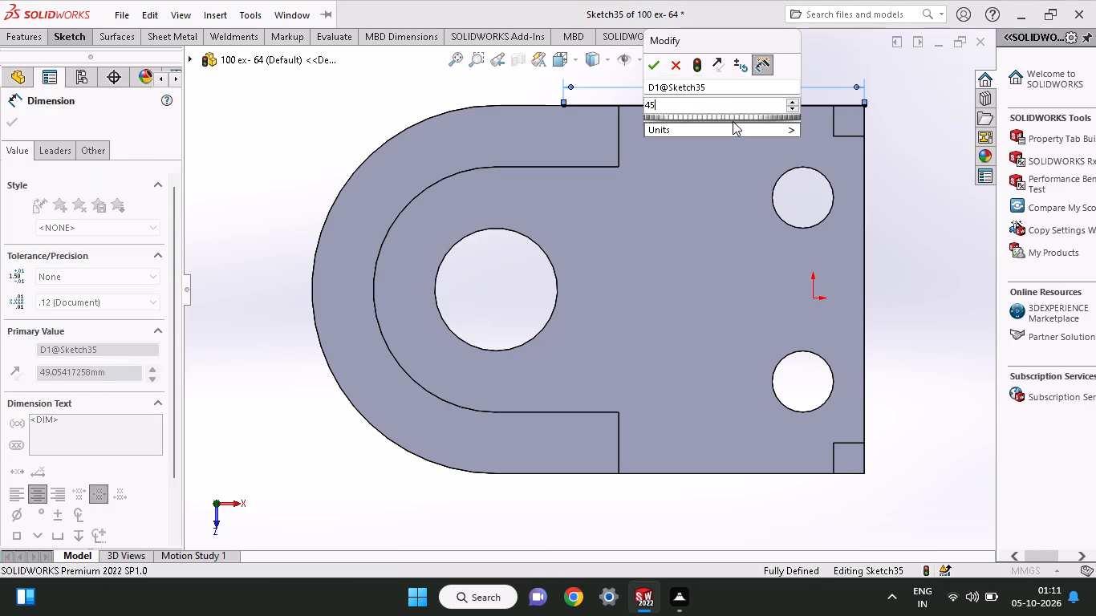
{"action": "key", "text": "Return"}
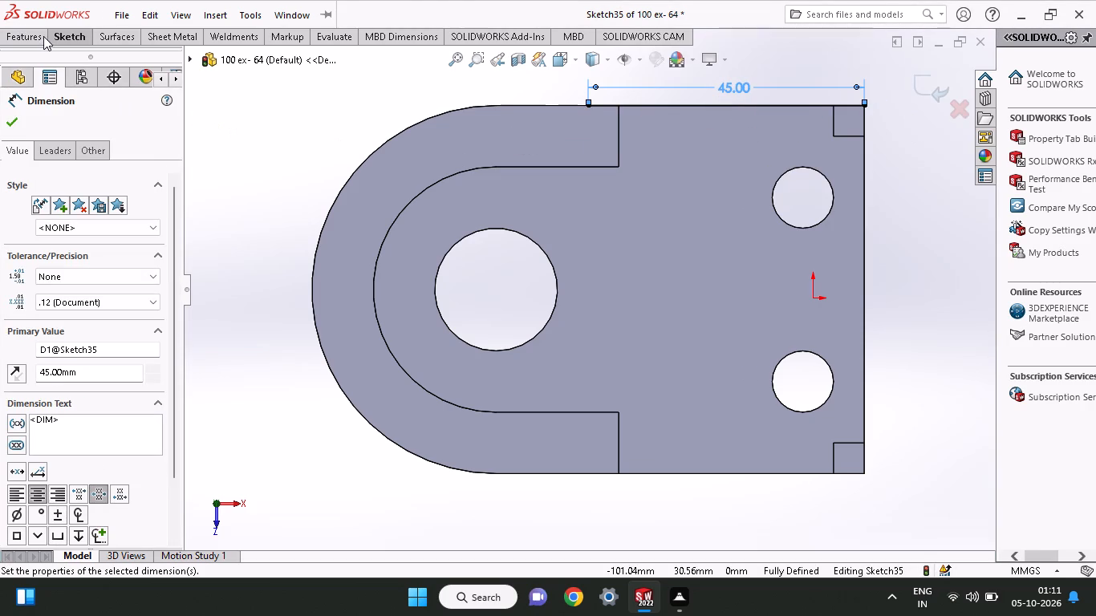
Draw a vertical line about 66 mm long from the 45 mm line's free end, extending past the part's opposite edge.
{"action": "left_click", "coordinate": [75, 36]}
{"action": "left_click", "coordinate": [99, 57]}
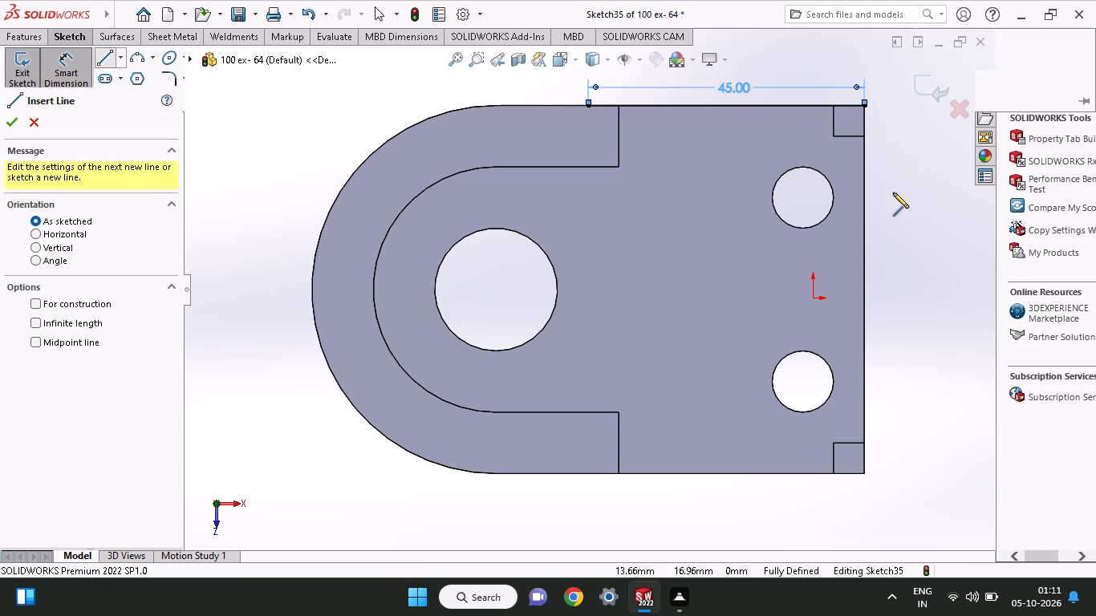
{"action": "left_click", "coordinate": [589, 107]}
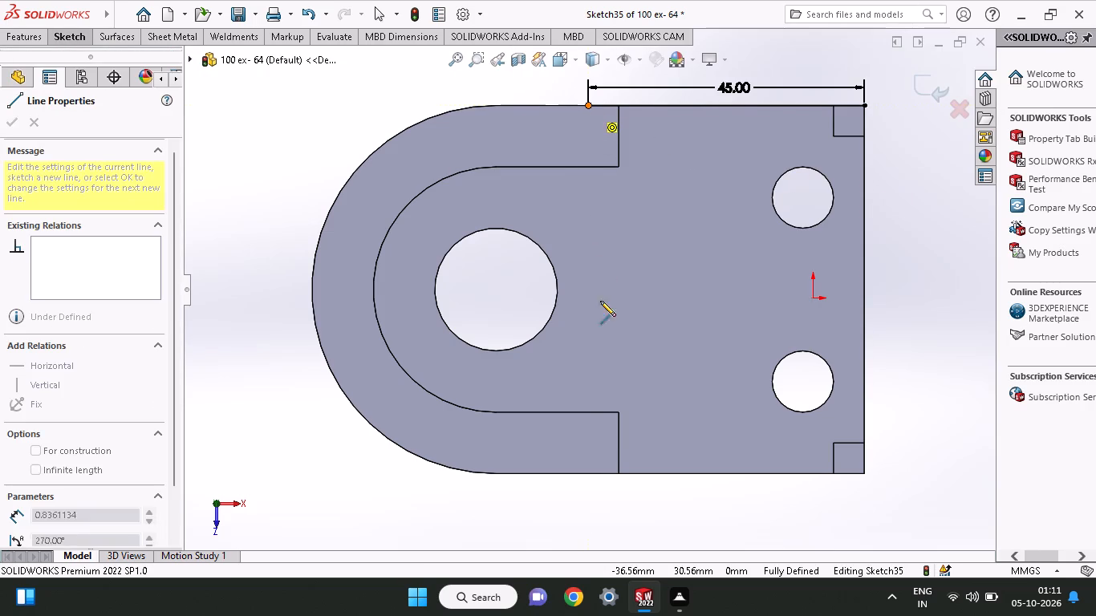
{"action": "left_click", "coordinate": [587, 512]}
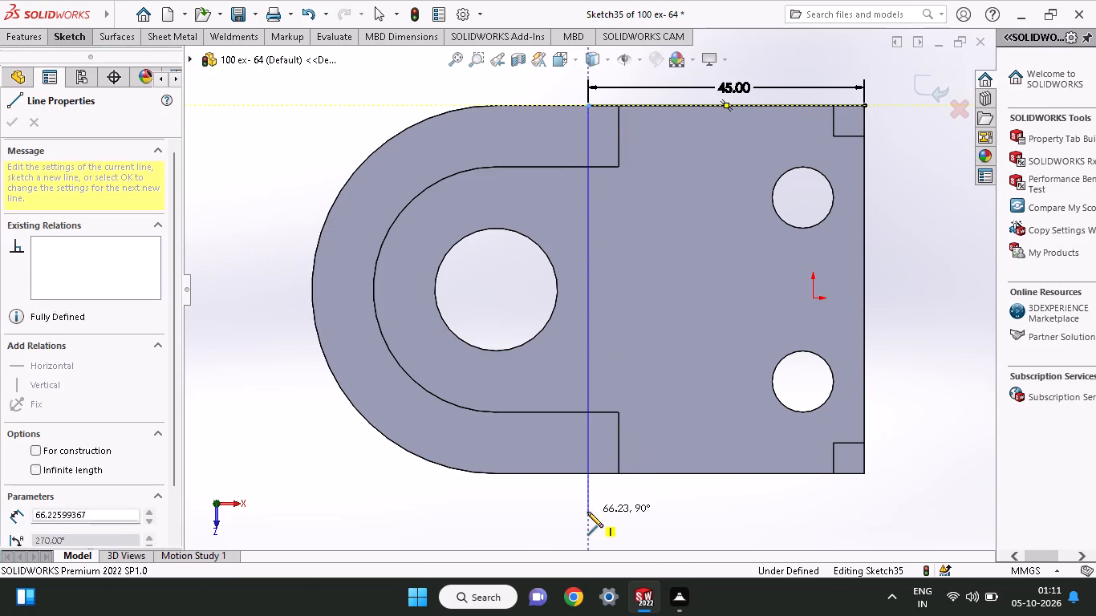
{"action": "right_click", "coordinate": [635, 498]}
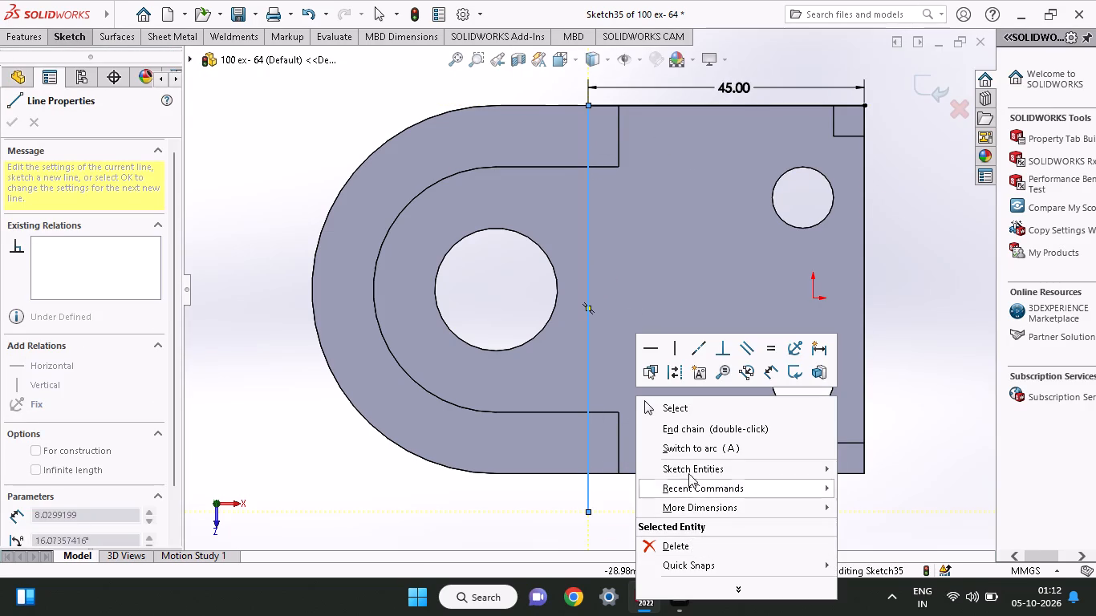
{"action": "left_click", "coordinate": [688, 414]}
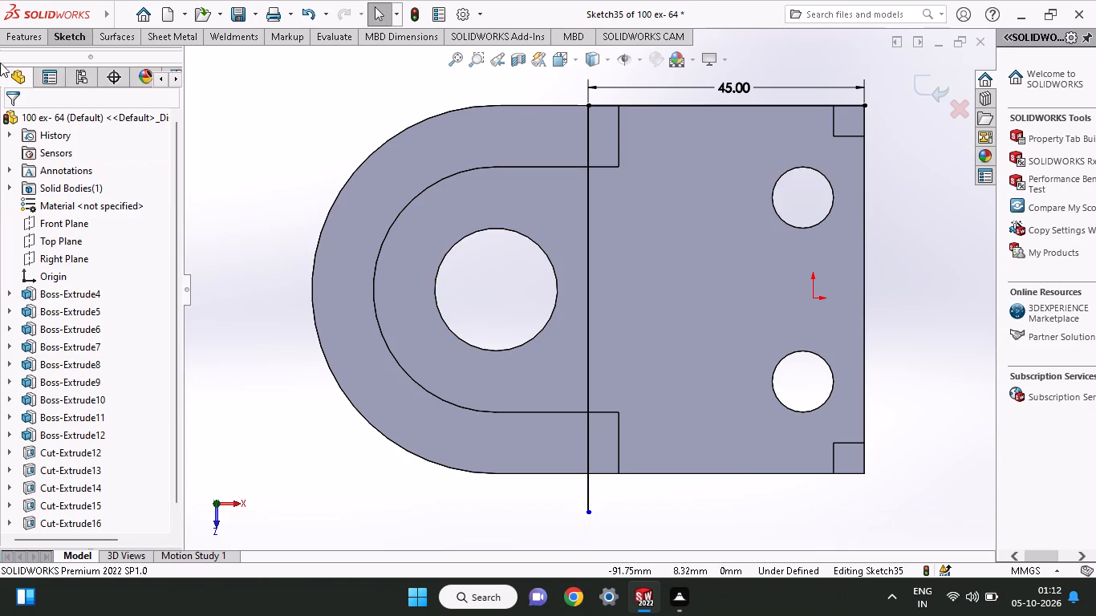
Draw a horizontal line about 7 mm long from the lower ledge's outer corner along the outer edge, crossing the vertical line.
{"action": "left_click", "coordinate": [62, 43]}
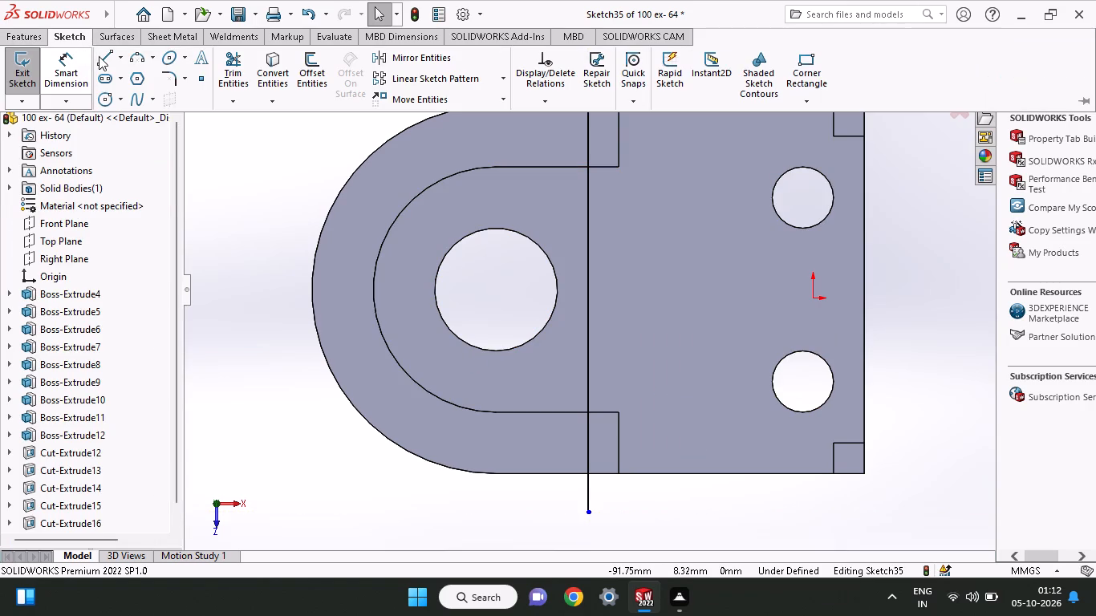
{"action": "left_click", "coordinate": [99, 56]}
{"action": "scroll", "coordinate": [587, 526], "scroll_direction": "down", "scroll_amount": 1}
{"action": "scroll", "coordinate": [604, 518], "scroll_direction": "up", "scroll_amount": 1}
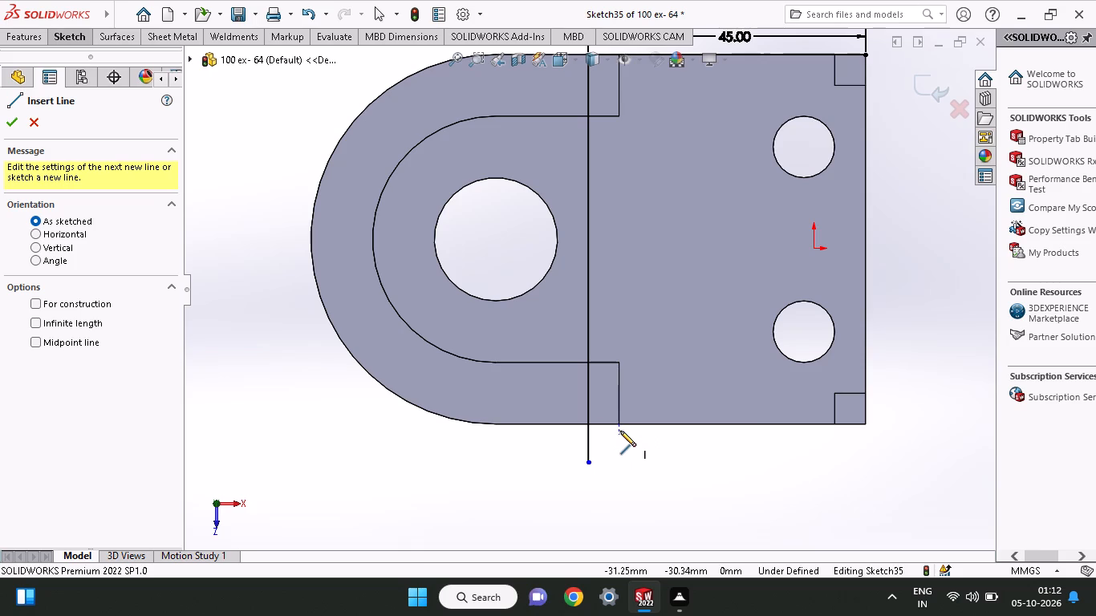
{"action": "left_click", "coordinate": [619, 423]}
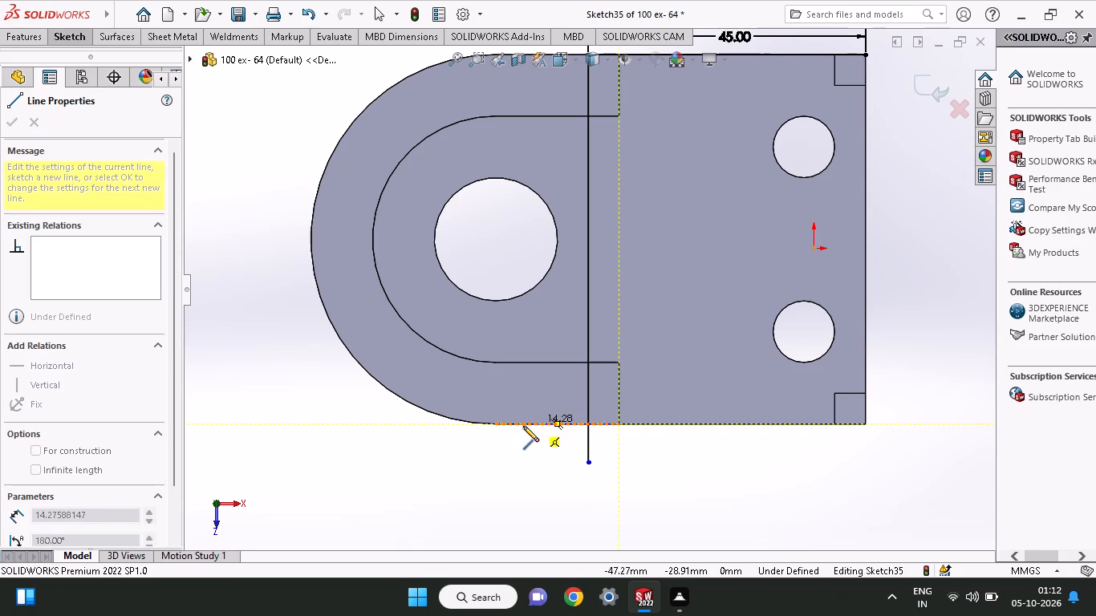
{"action": "left_click", "coordinate": [574, 424]}
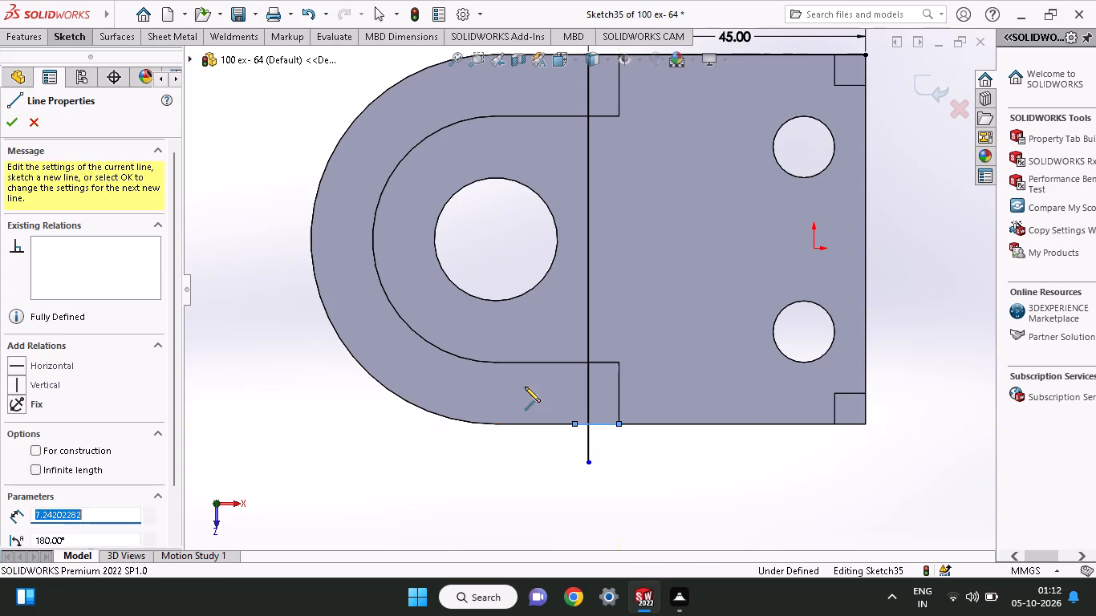
{"action": "right_click", "coordinate": [505, 374]}
{"action": "left_click", "coordinate": [526, 385]}
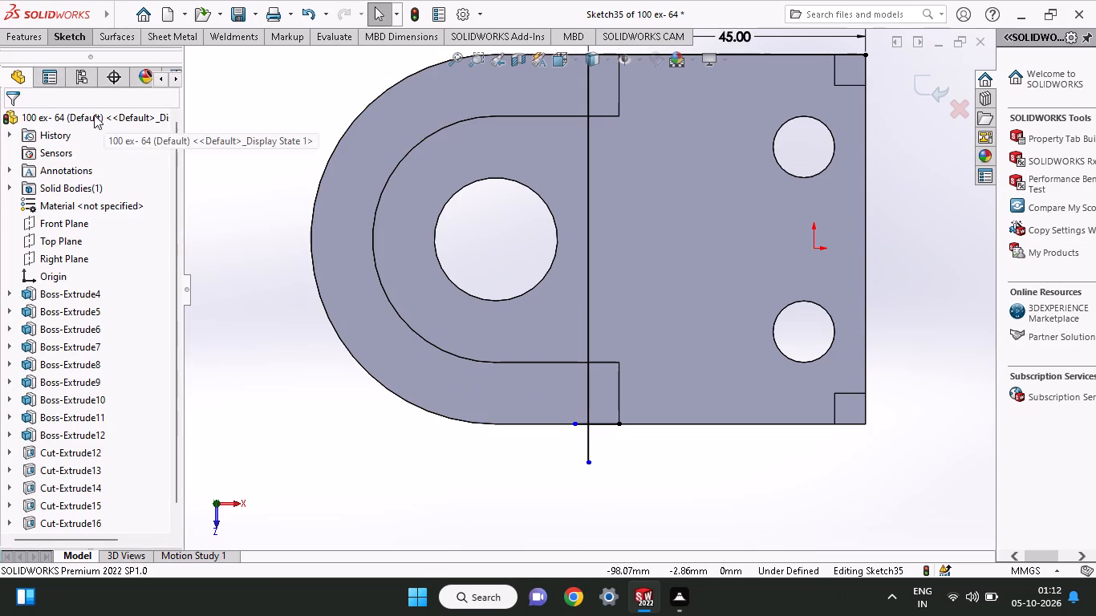
Trim the overhanging ends of the vertical line and the short outer-edge line where they cross.
{"action": "left_click", "coordinate": [73, 34]}
{"action": "left_click", "coordinate": [225, 82]}
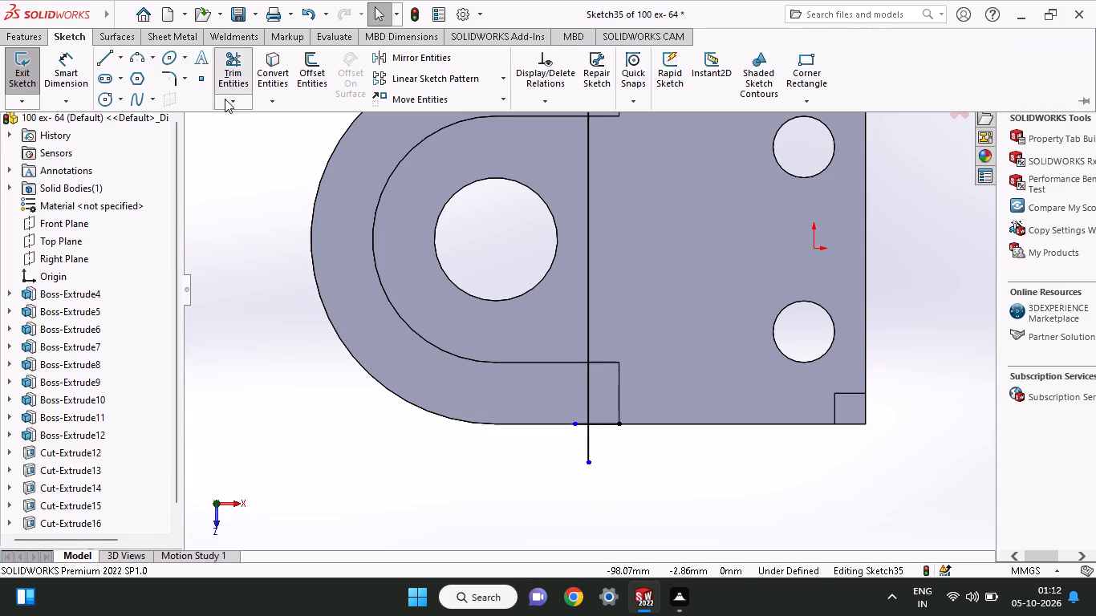
{"action": "left_click_drag", "start_coordinate": [580, 431], "coordinate": [570, 409]}
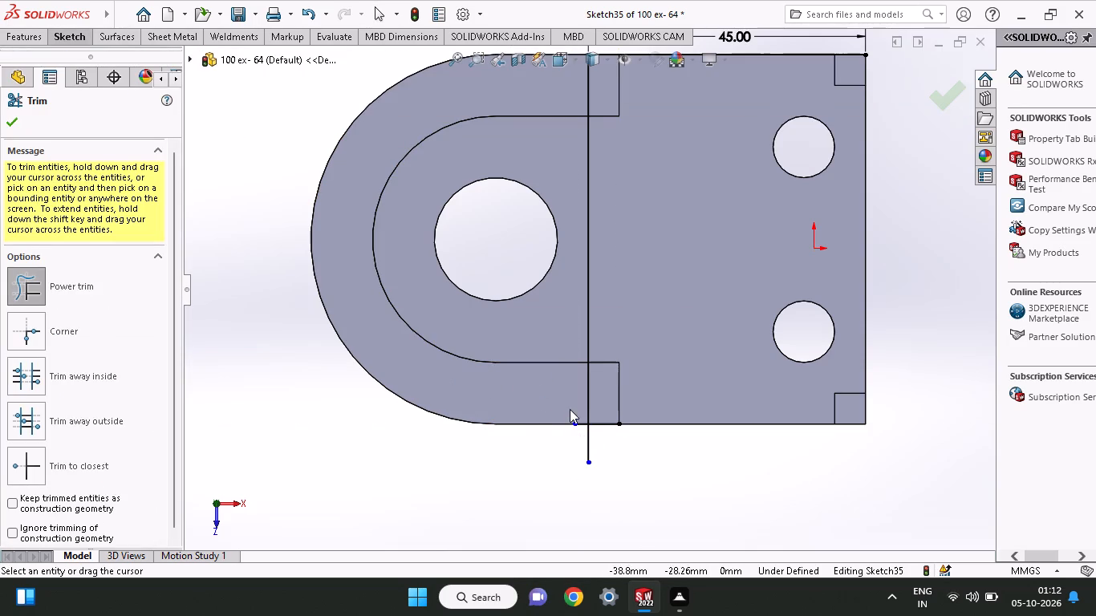
{"action": "left_click_drag", "start_coordinate": [570, 409], "coordinate": [568, 404]}
{"action": "left_click_drag", "start_coordinate": [574, 444], "coordinate": [613, 449]}
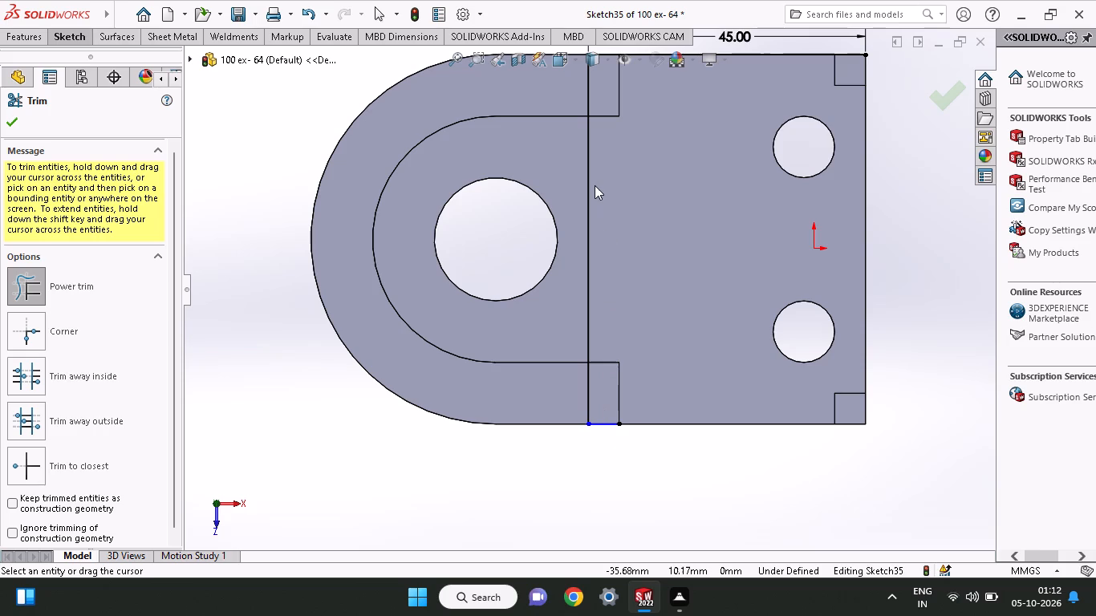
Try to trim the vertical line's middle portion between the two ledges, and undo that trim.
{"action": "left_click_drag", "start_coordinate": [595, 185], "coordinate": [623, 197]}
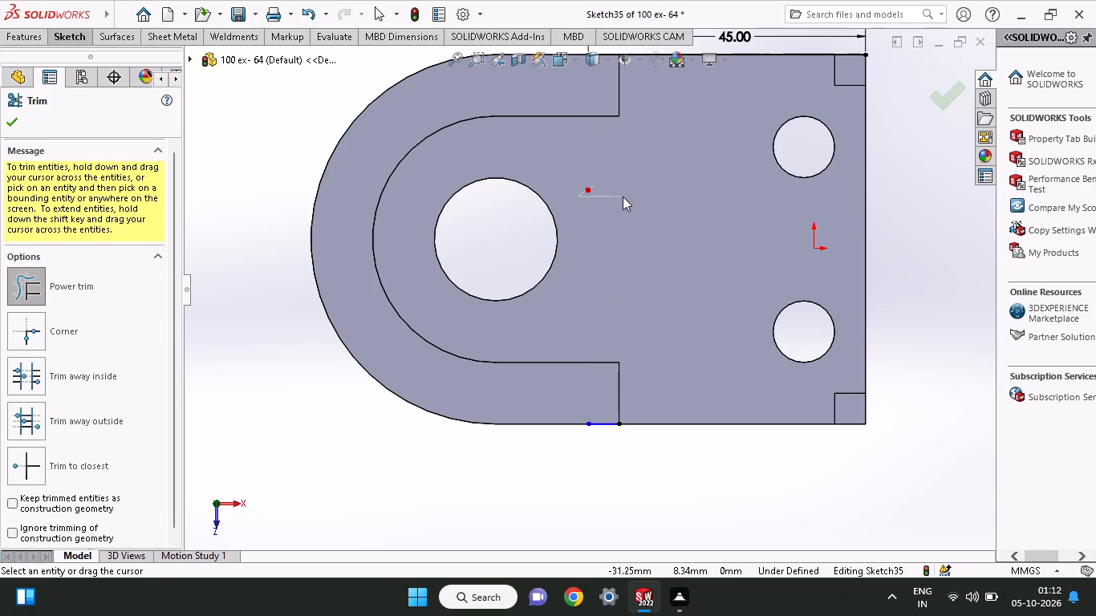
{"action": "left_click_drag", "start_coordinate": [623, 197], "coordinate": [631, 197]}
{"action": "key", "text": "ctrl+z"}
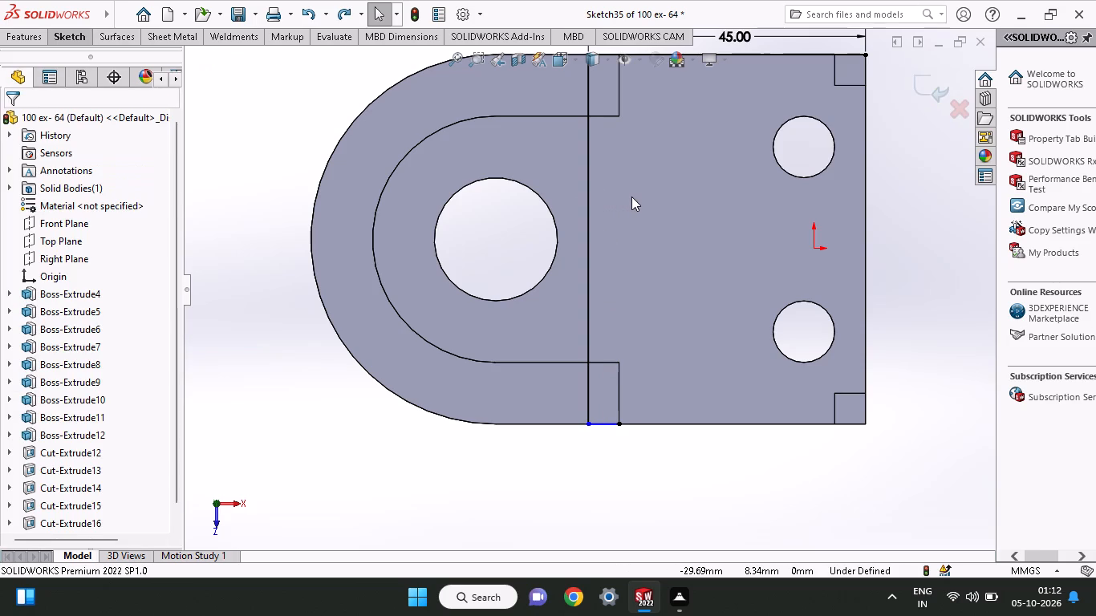
Draw a horizontal line about 7 mm long along the lower ledge's inner edge, crossing the vertical line and ending at the ledge's inner corner.
{"action": "left_click", "coordinate": [76, 36]}
{"action": "left_click", "coordinate": [99, 52]}
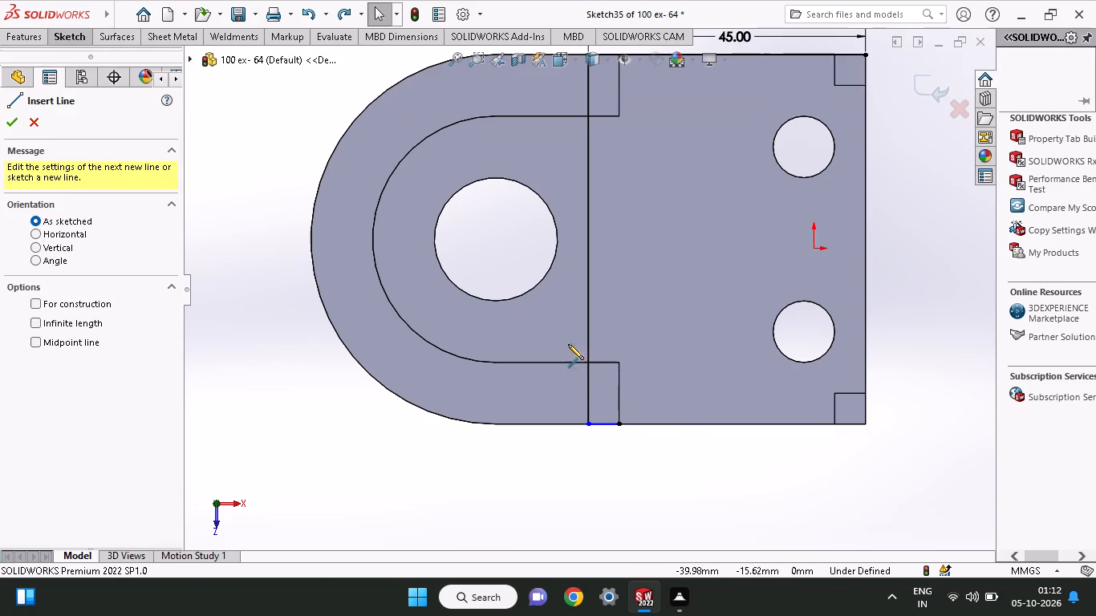
{"action": "left_click", "coordinate": [574, 360]}
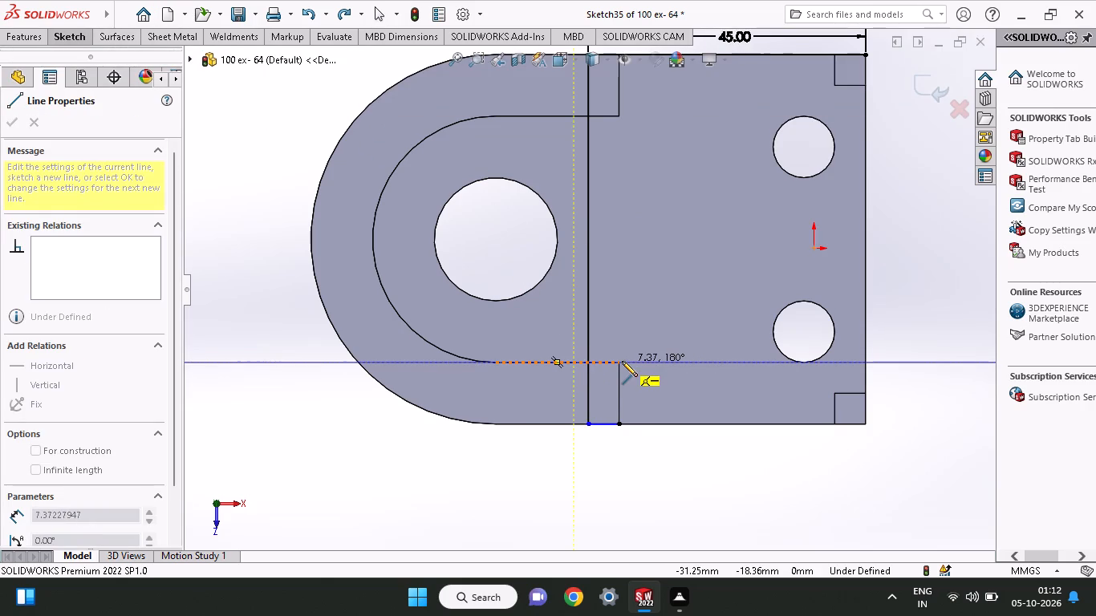
{"action": "left_click", "coordinate": [619, 366]}
{"action": "right_click", "coordinate": [615, 309]}
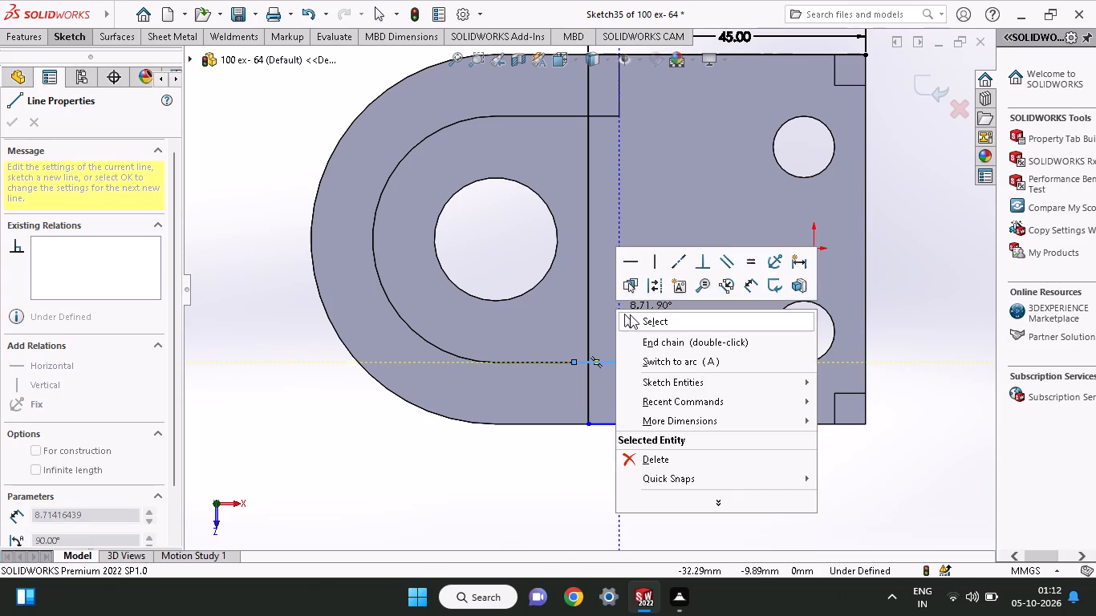
{"action": "left_click", "coordinate": [631, 317]}
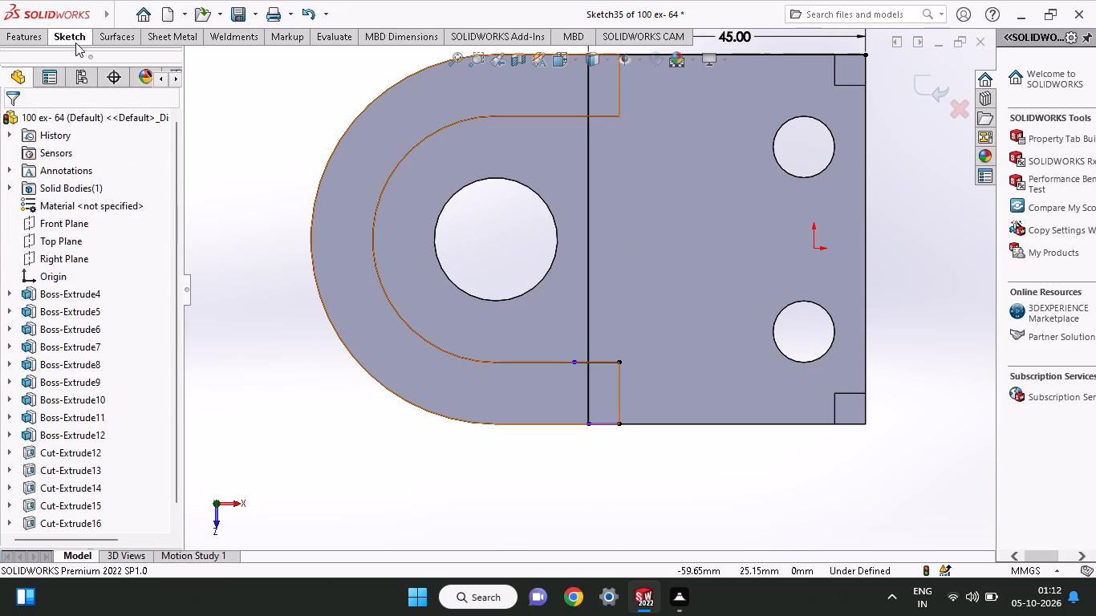
Draw a 10 mm horizontal line from the upper ledge's inner corner along the inner edge, crossing the vertical line.
{"action": "left_click", "coordinate": [75, 43]}
{"action": "left_click", "coordinate": [101, 64]}
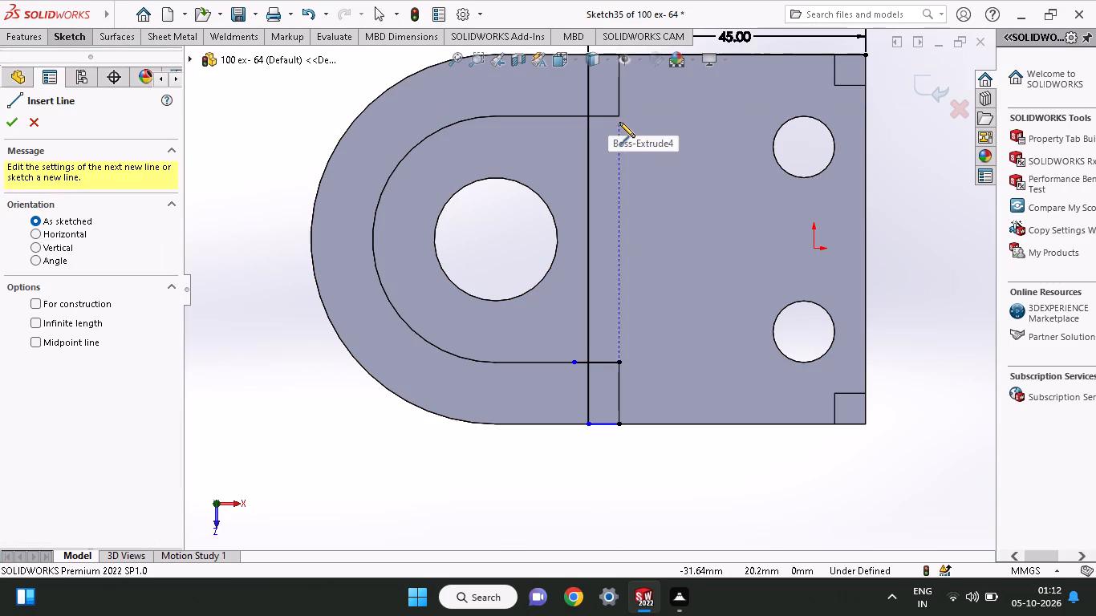
{"action": "left_click", "coordinate": [619, 118]}
{"action": "left_click", "coordinate": [554, 116]}
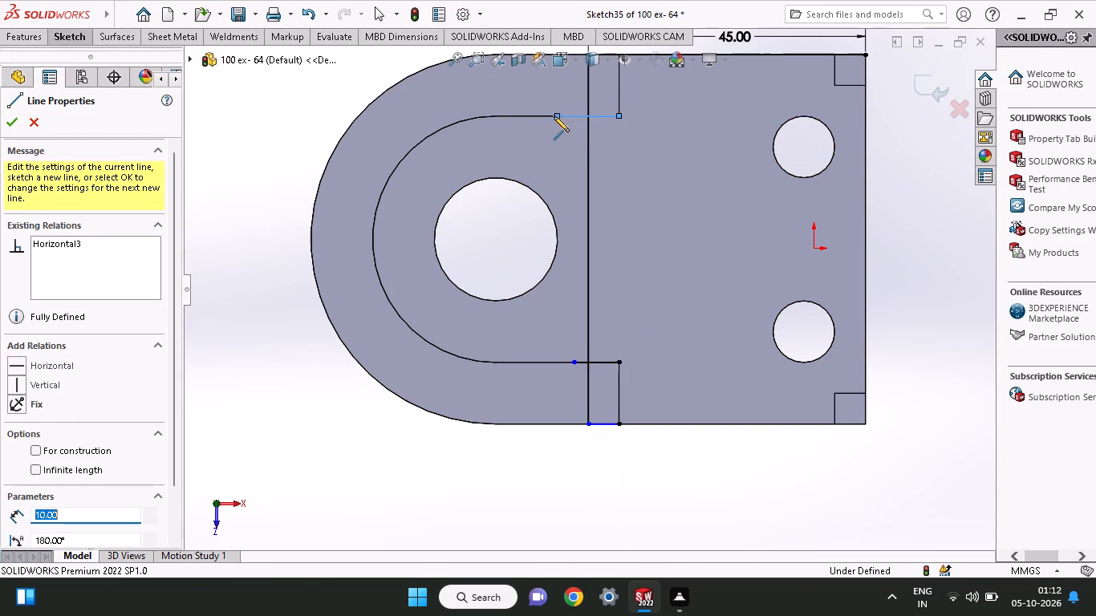
{"action": "right_click", "coordinate": [538, 85]}
{"action": "left_click", "coordinate": [548, 98]}
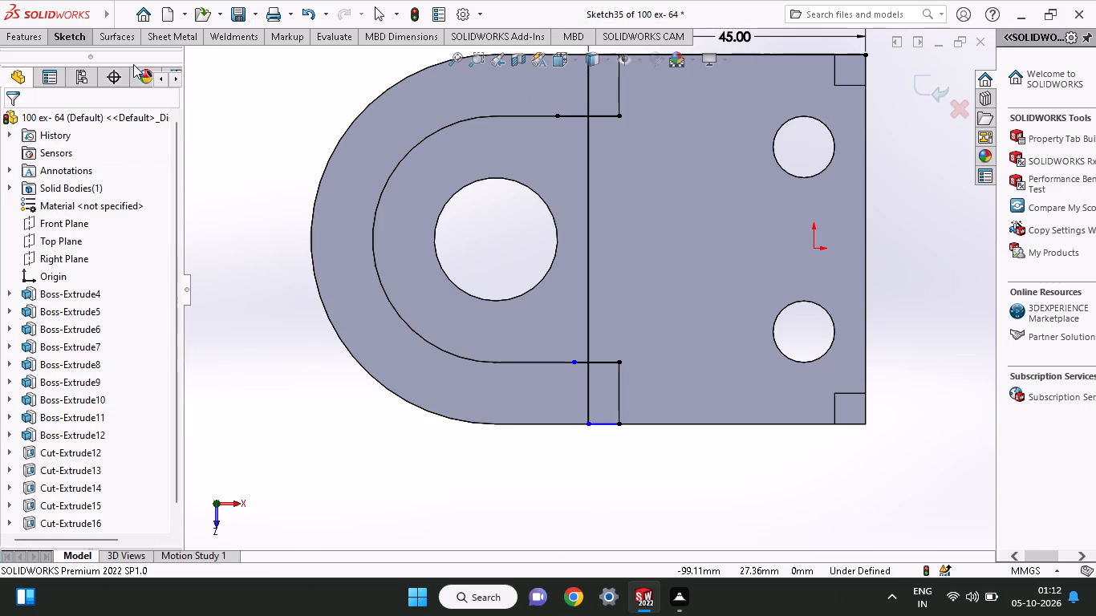
{"action": "left_click", "coordinate": [71, 33]}
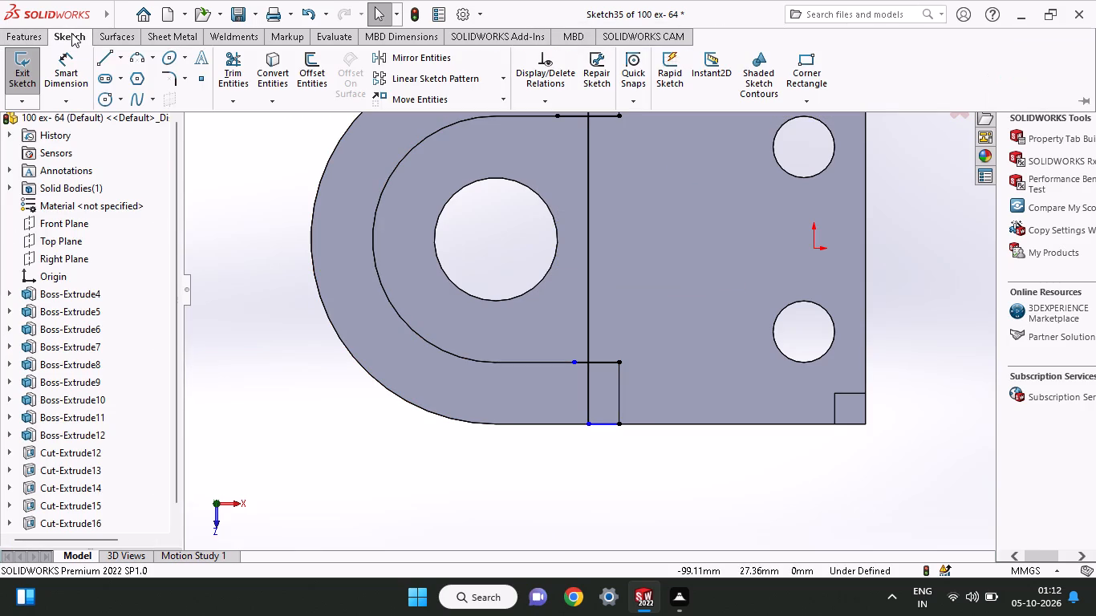
Trim both short inner-edge lines' overhangs beyond the vertical line and the vertical line's middle portion between the two ledges.
{"action": "left_click", "coordinate": [237, 72]}
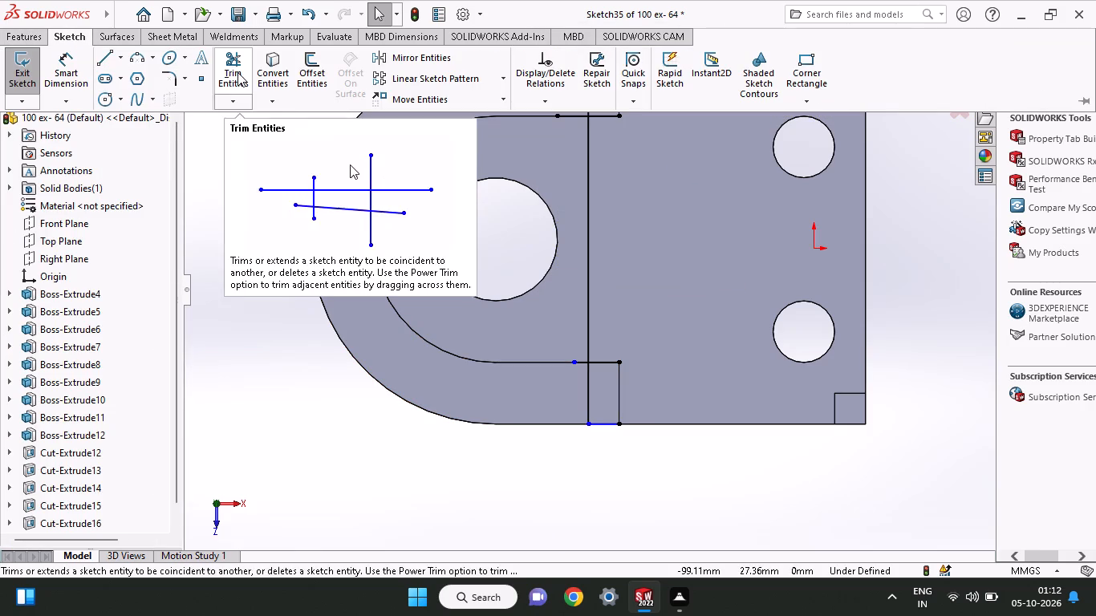
{"action": "left_click_drag", "start_coordinate": [570, 137], "coordinate": [559, 107]}
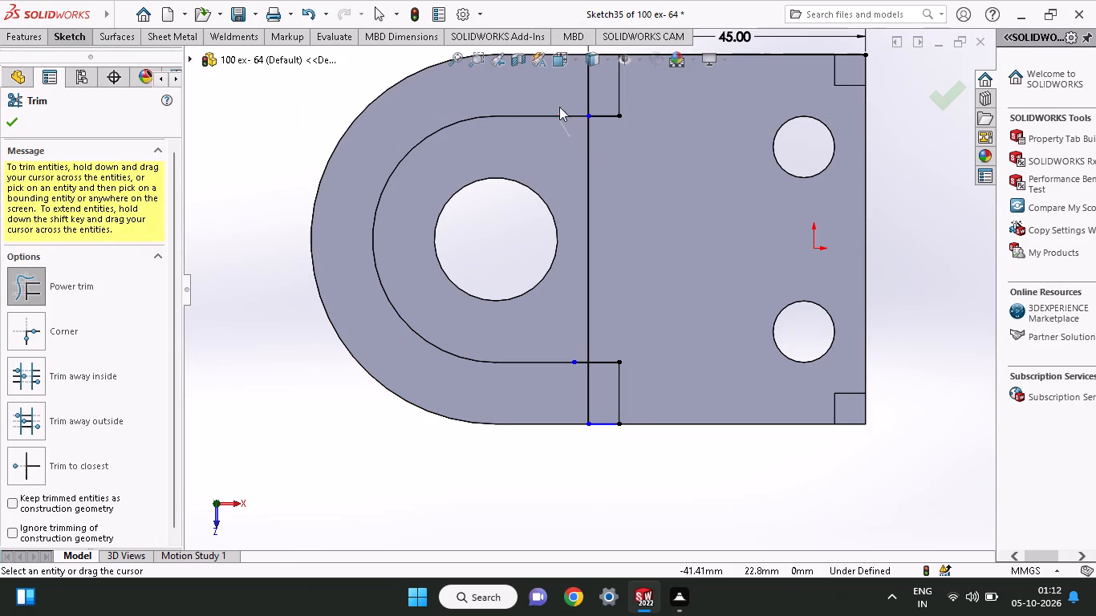
{"action": "left_click_drag", "start_coordinate": [559, 107], "coordinate": [559, 100]}
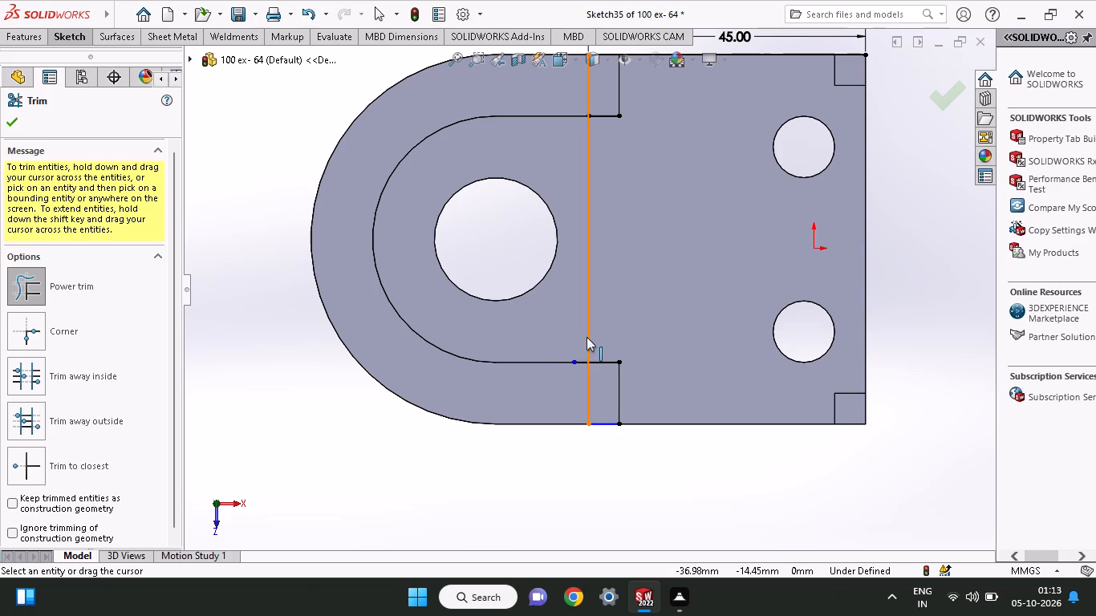
{"action": "left_click_drag", "start_coordinate": [583, 333], "coordinate": [578, 368]}
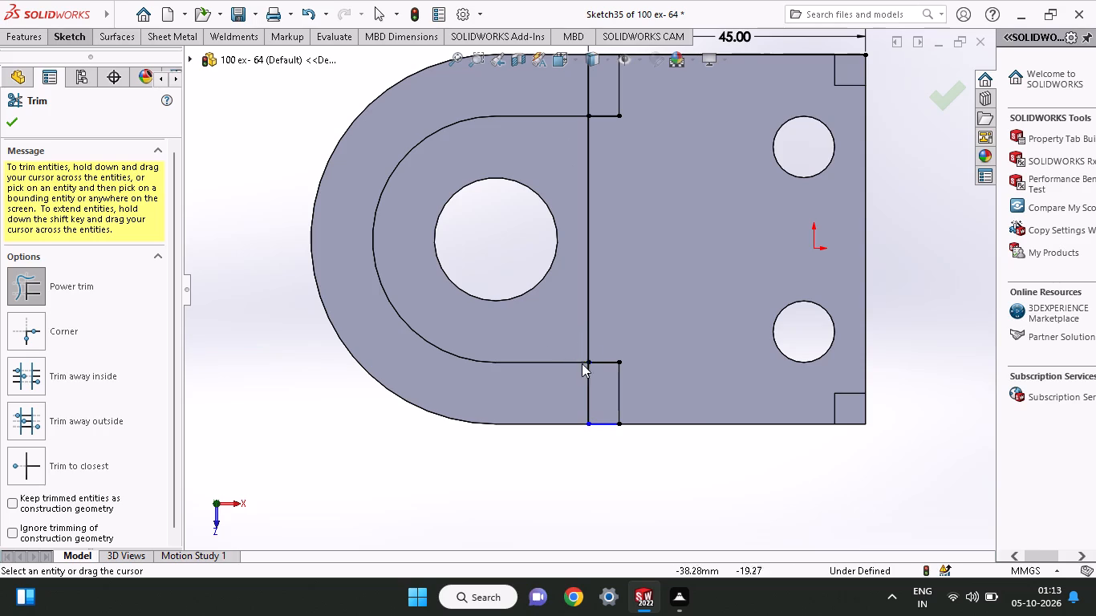
{"action": "left_click_drag", "start_coordinate": [618, 294], "coordinate": [563, 310]}
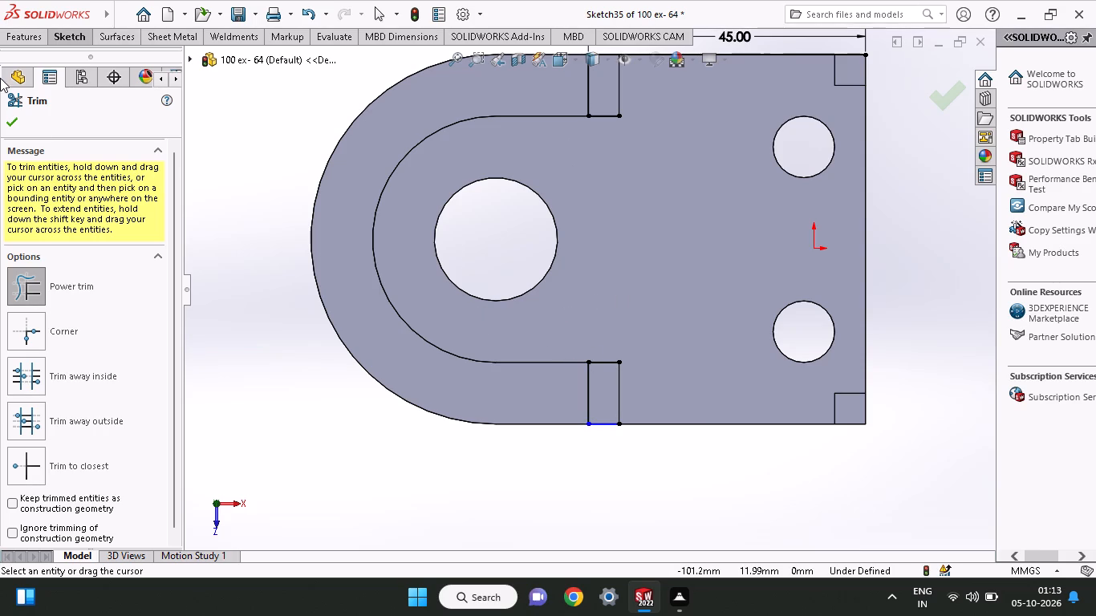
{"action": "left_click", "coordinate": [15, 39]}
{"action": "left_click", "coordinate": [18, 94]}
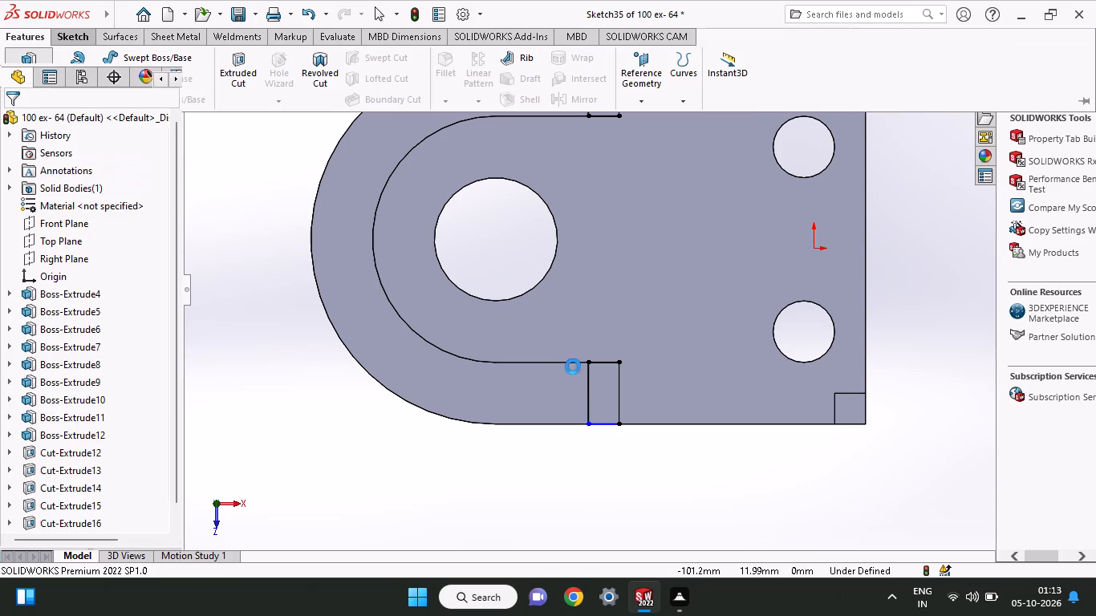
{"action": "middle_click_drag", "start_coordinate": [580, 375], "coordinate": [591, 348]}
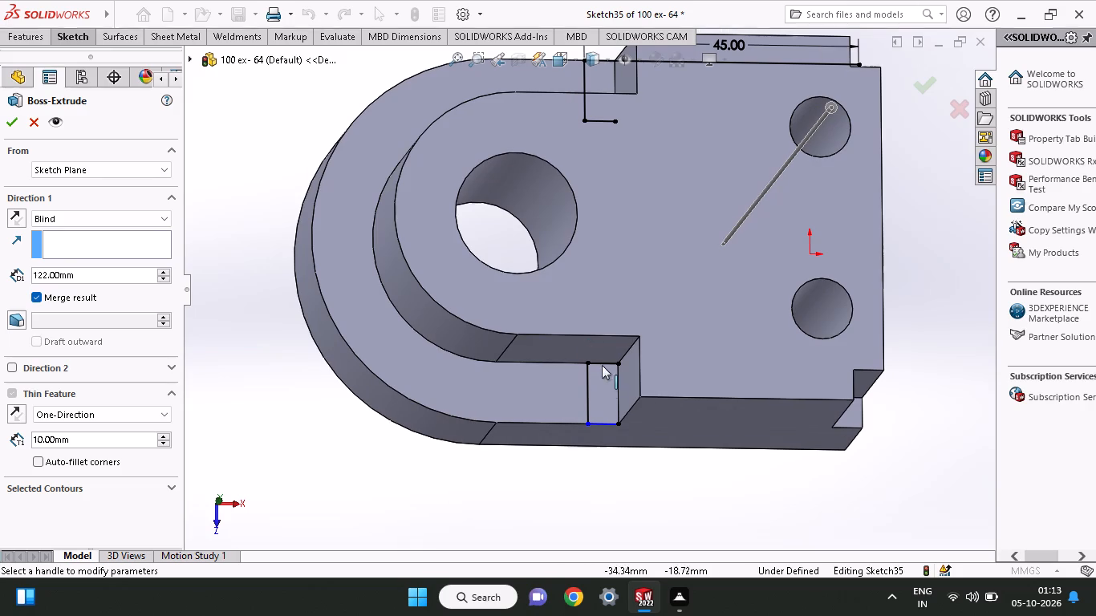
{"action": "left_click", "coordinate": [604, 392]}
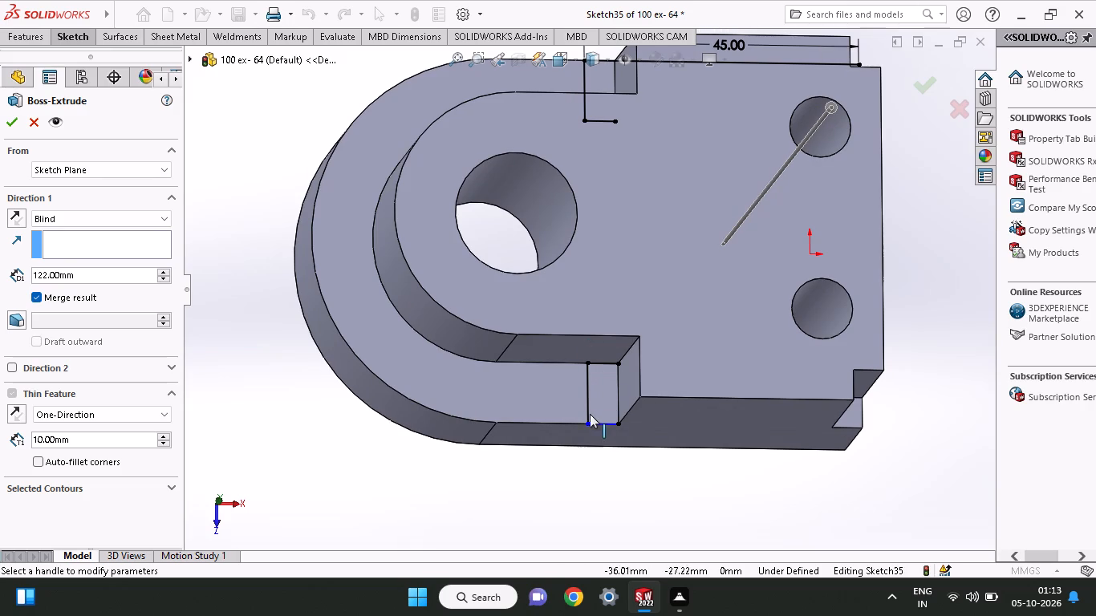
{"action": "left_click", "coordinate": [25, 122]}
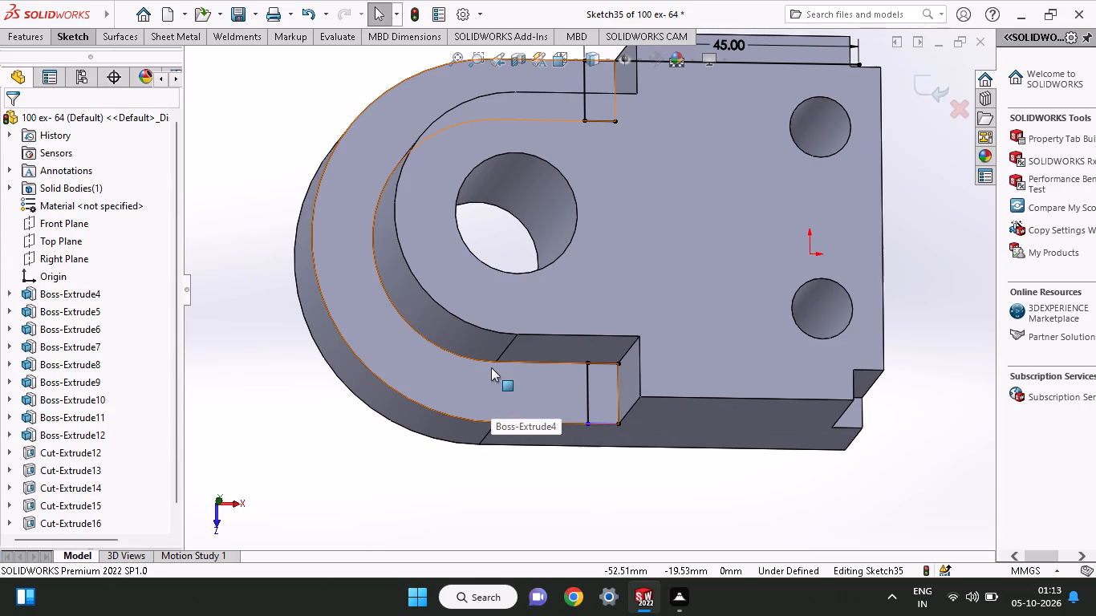
Close the lower ledge's rectangle with a 10 mm vertical line joining the free ends of its two short horizontal lines.
{"action": "middle_click_drag", "start_coordinate": [538, 257], "coordinate": [522, 330]}
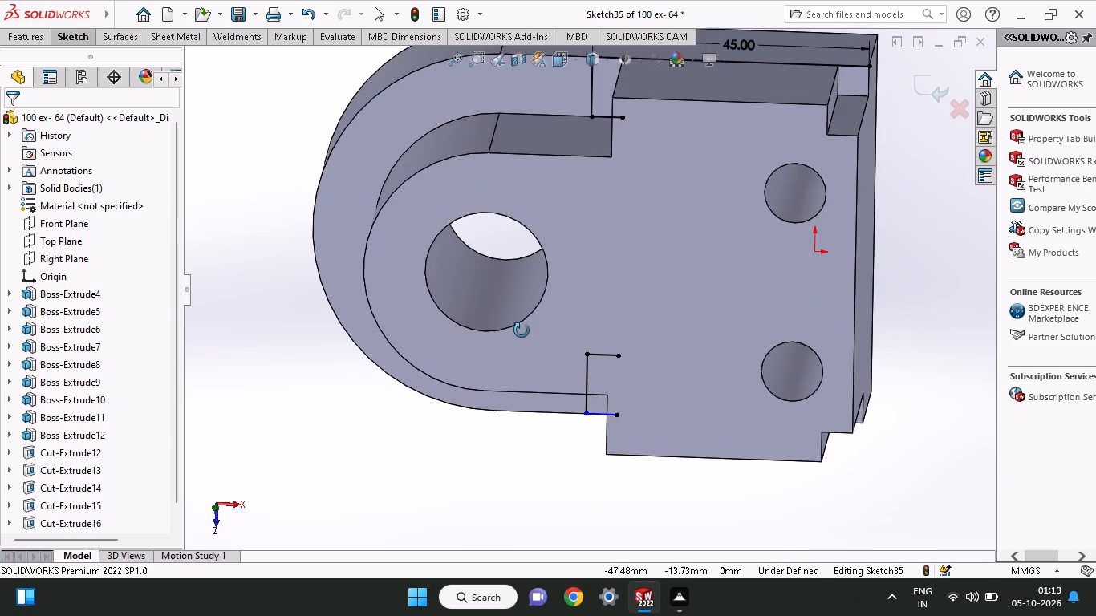
{"action": "middle_click_drag", "start_coordinate": [522, 330], "coordinate": [552, 421]}
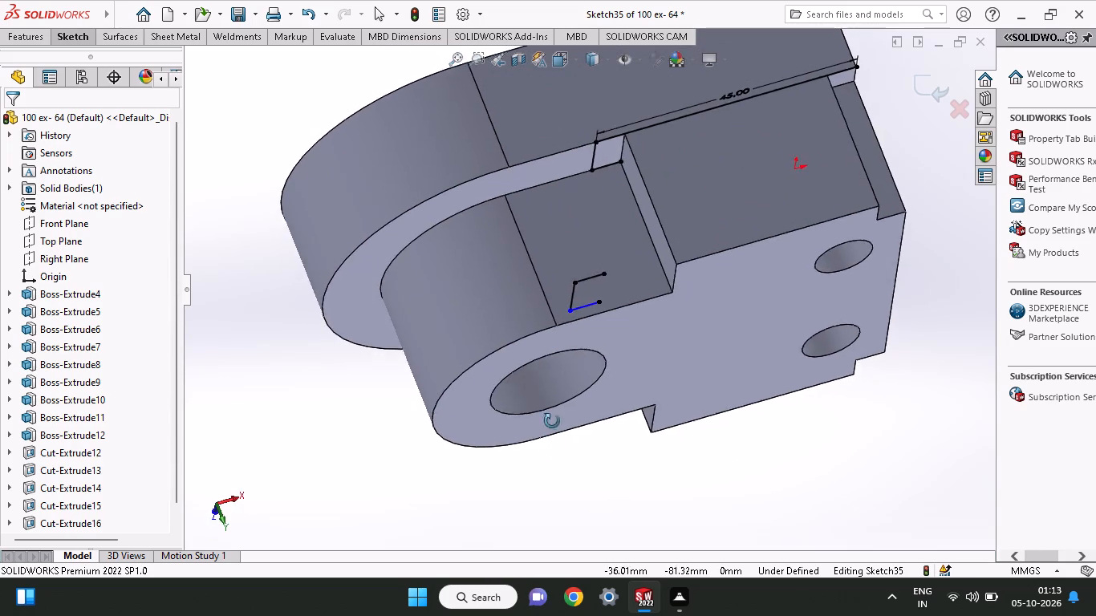
{"action": "middle_click_drag", "start_coordinate": [552, 421], "coordinate": [549, 313]}
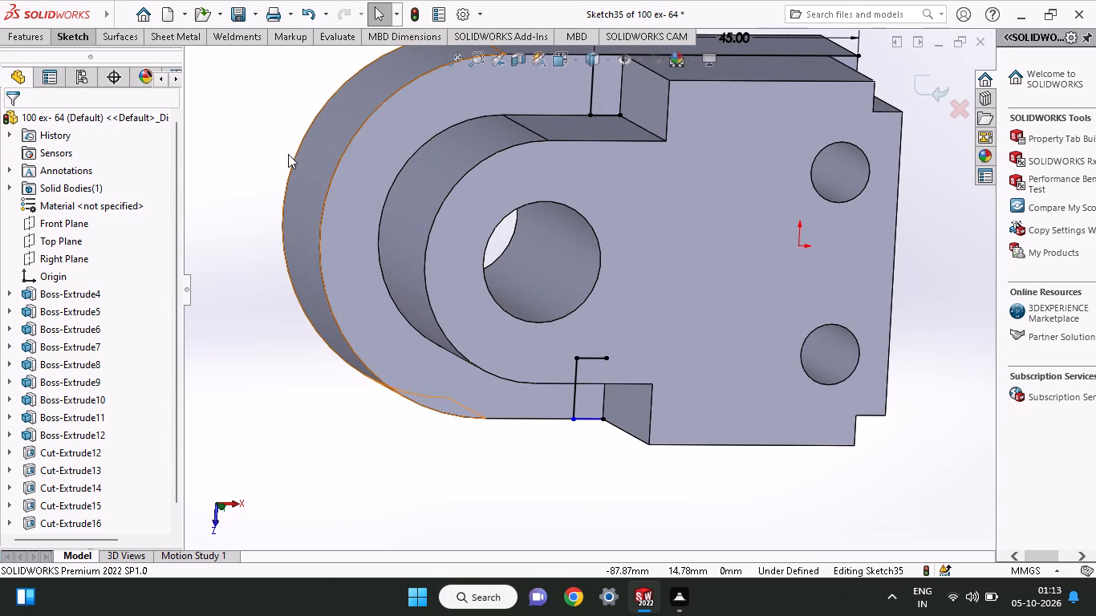
{"action": "left_click", "coordinate": [85, 43]}
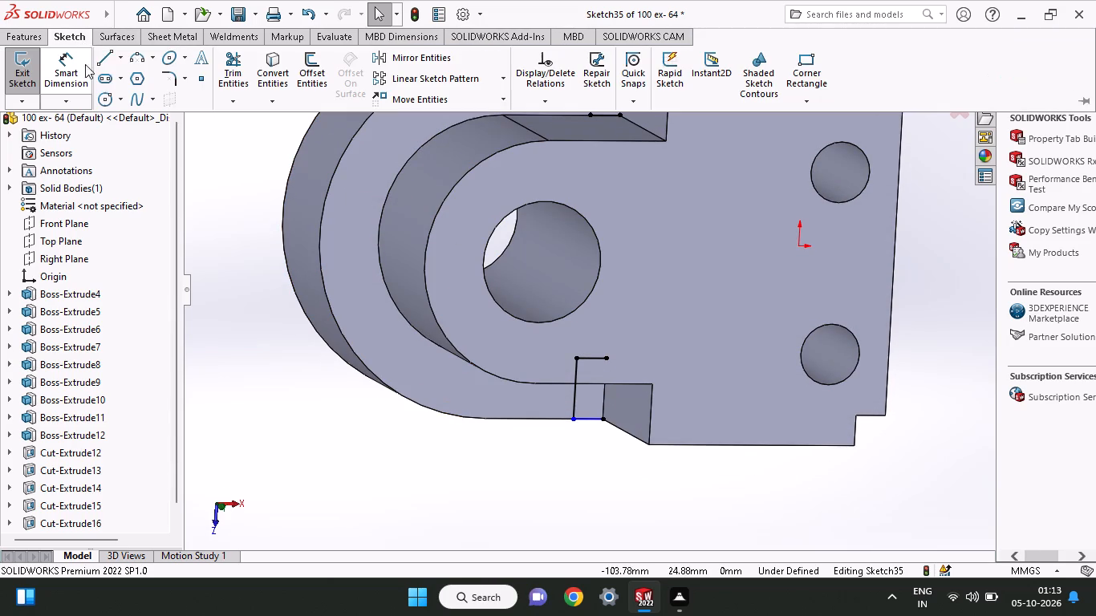
{"action": "left_click", "coordinate": [110, 62]}
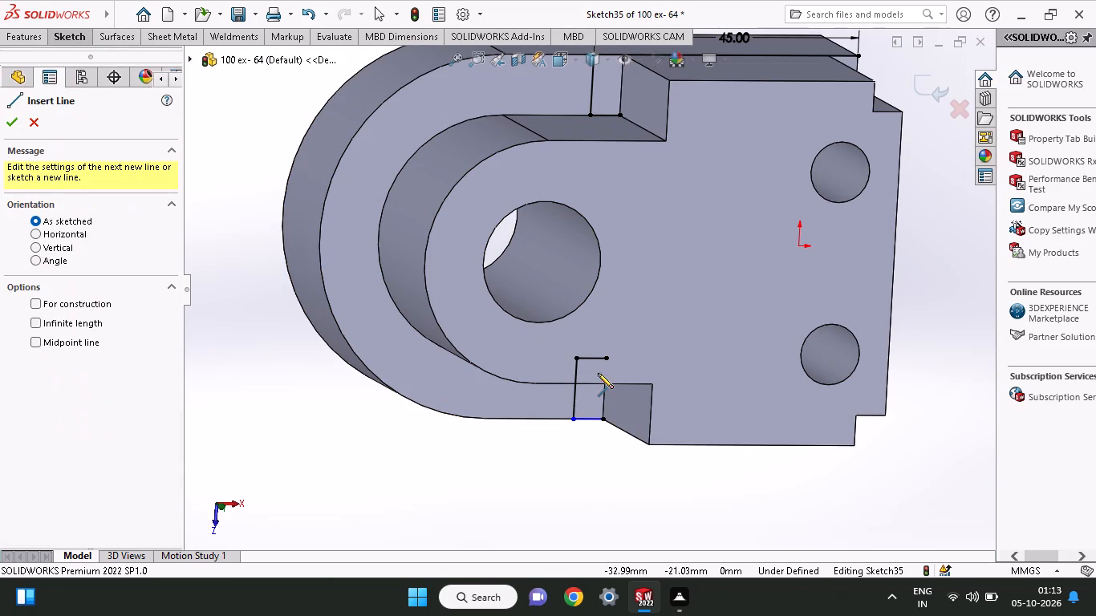
{"action": "left_click", "coordinate": [609, 359]}
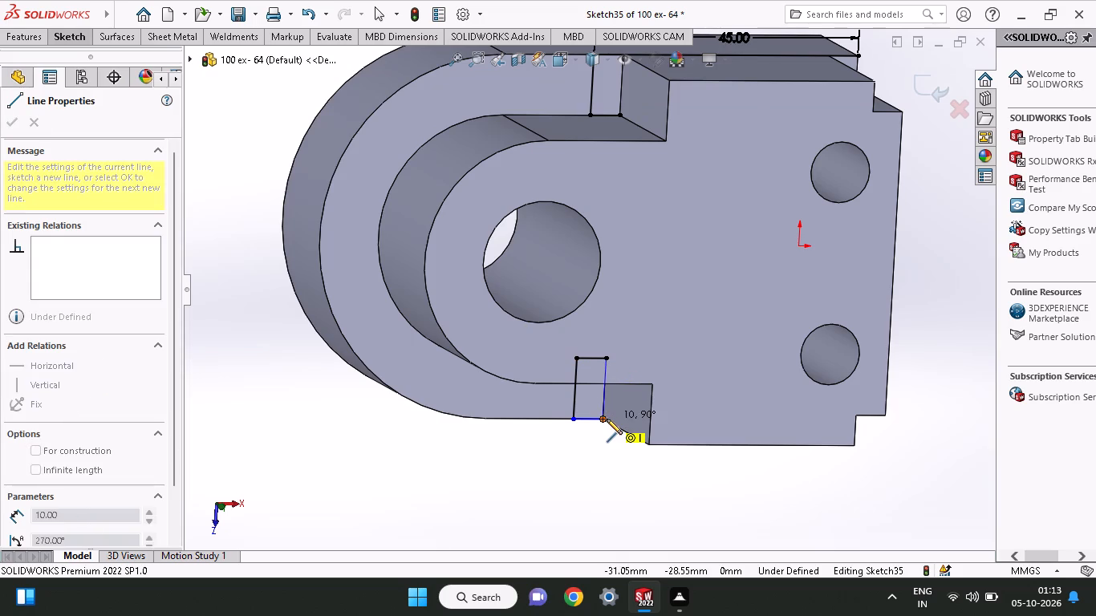
{"action": "left_click", "coordinate": [607, 419]}
{"action": "right_click", "coordinate": [614, 209]}
{"action": "left_click", "coordinate": [627, 223]}
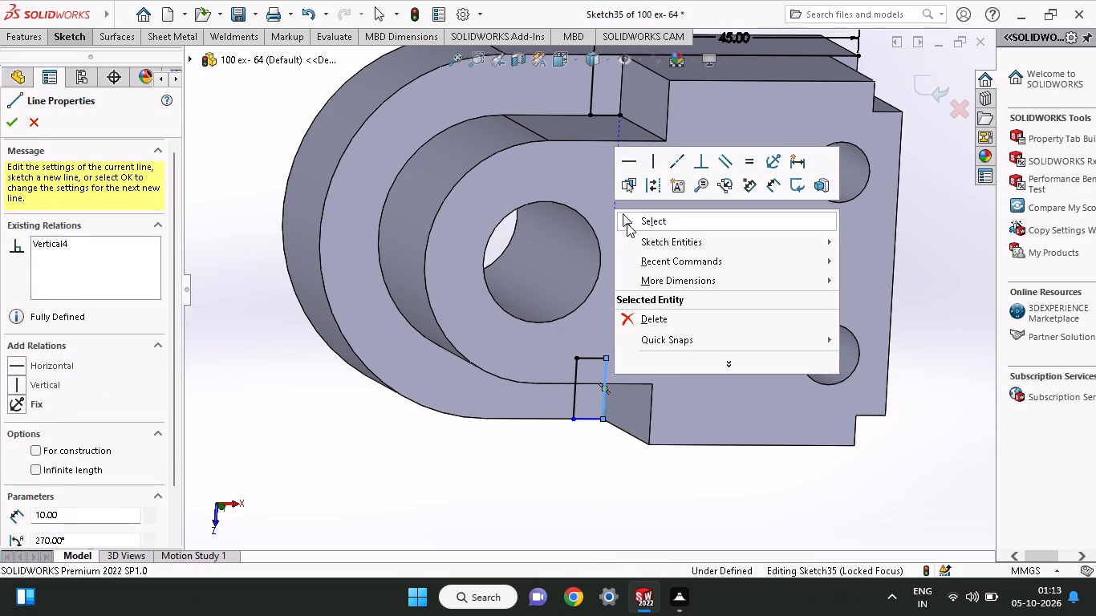
Close the upper ledge's rectangle with a 10 mm vertical line from the inner corner to the outer edge.
{"action": "middle_click_drag", "start_coordinate": [627, 223], "coordinate": [576, 384]}
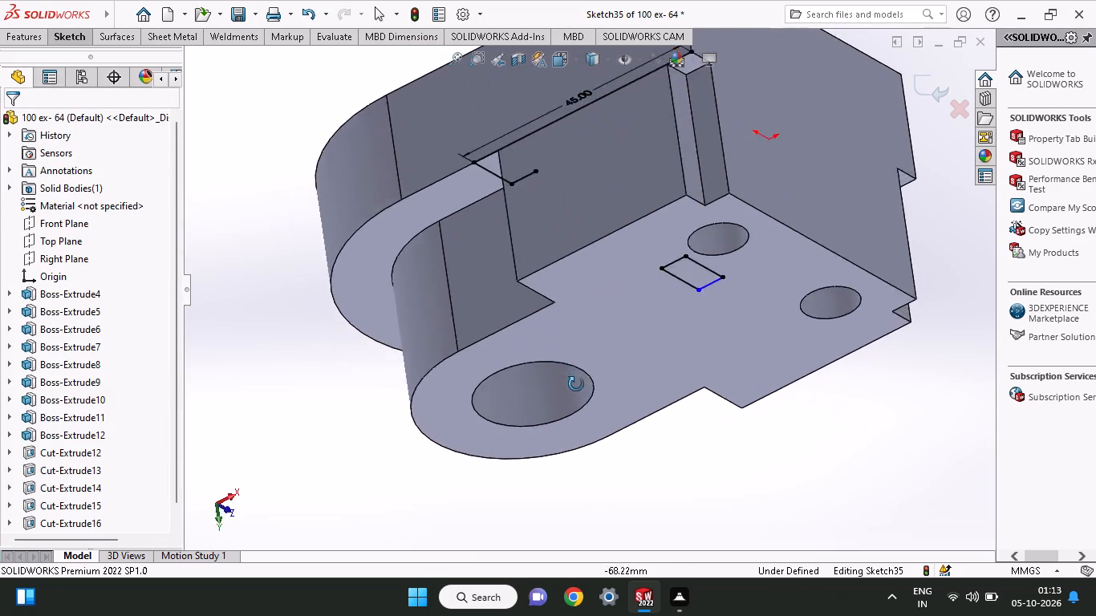
{"action": "middle_click_drag", "start_coordinate": [576, 384], "coordinate": [591, 280]}
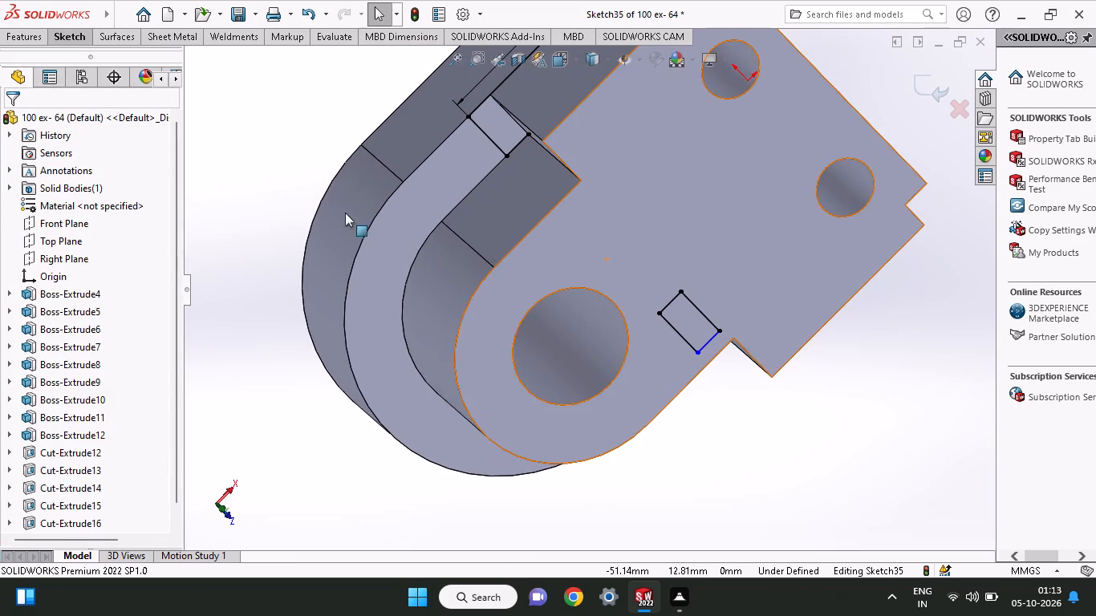
{"action": "left_click", "coordinate": [56, 33]}
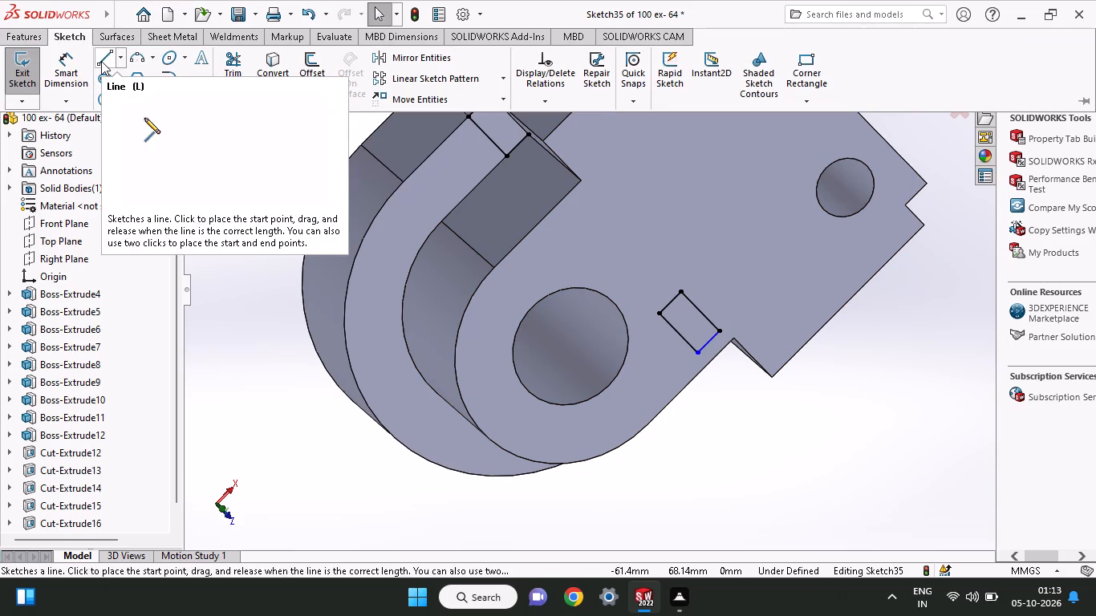
{"action": "left_click", "coordinate": [101, 61]}
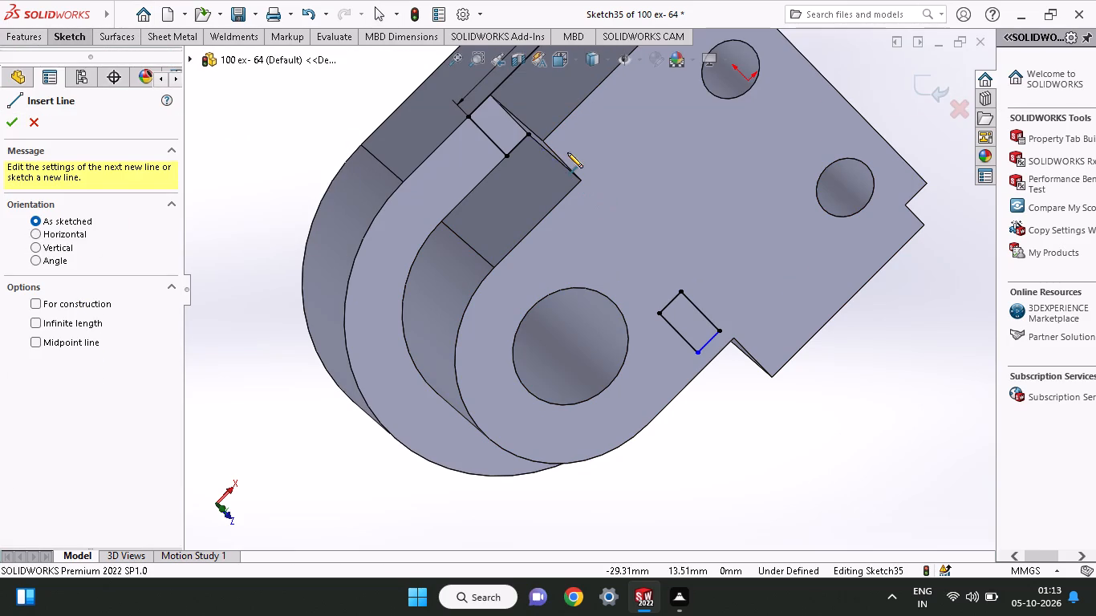
{"action": "left_click", "coordinate": [528, 133]}
{"action": "middle_click_drag", "start_coordinate": [528, 133], "coordinate": [540, 85]}
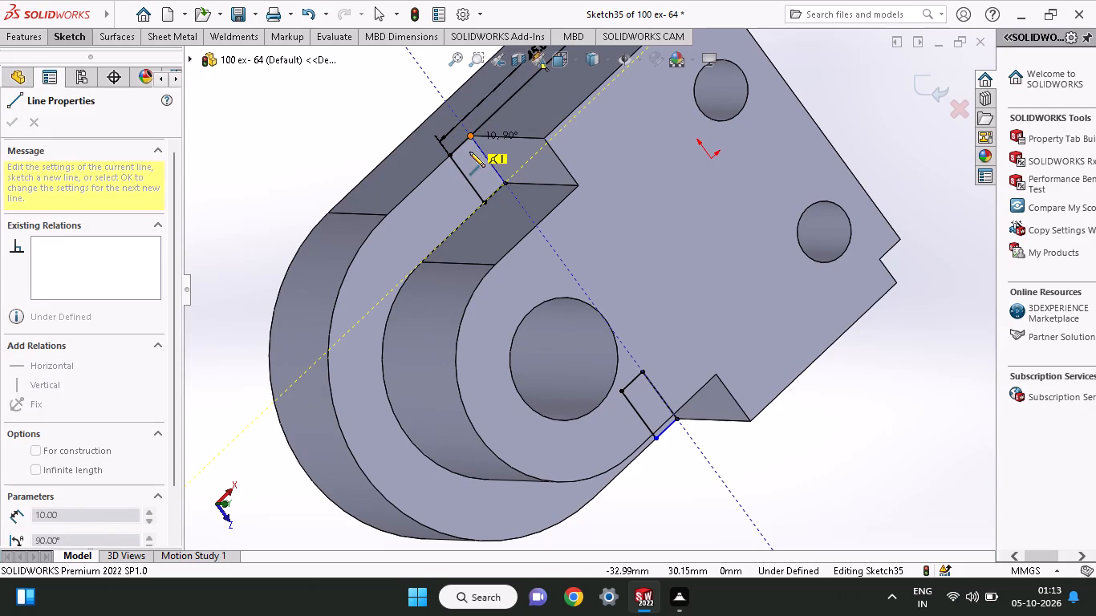
{"action": "left_click", "coordinate": [469, 138]}
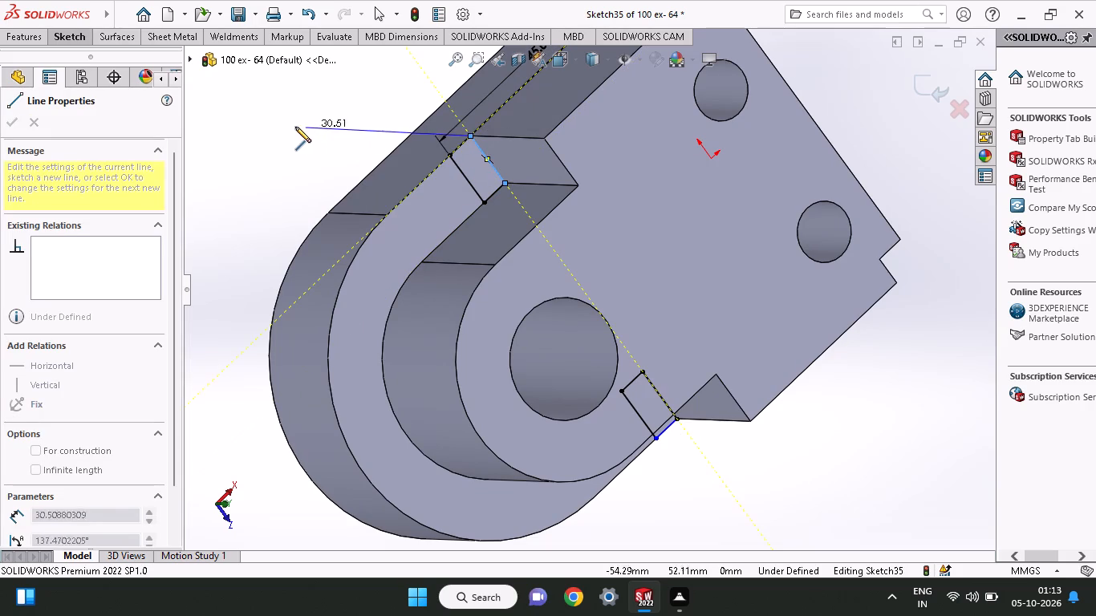
{"action": "right_click", "coordinate": [294, 127]}
{"action": "left_click", "coordinate": [303, 141]}
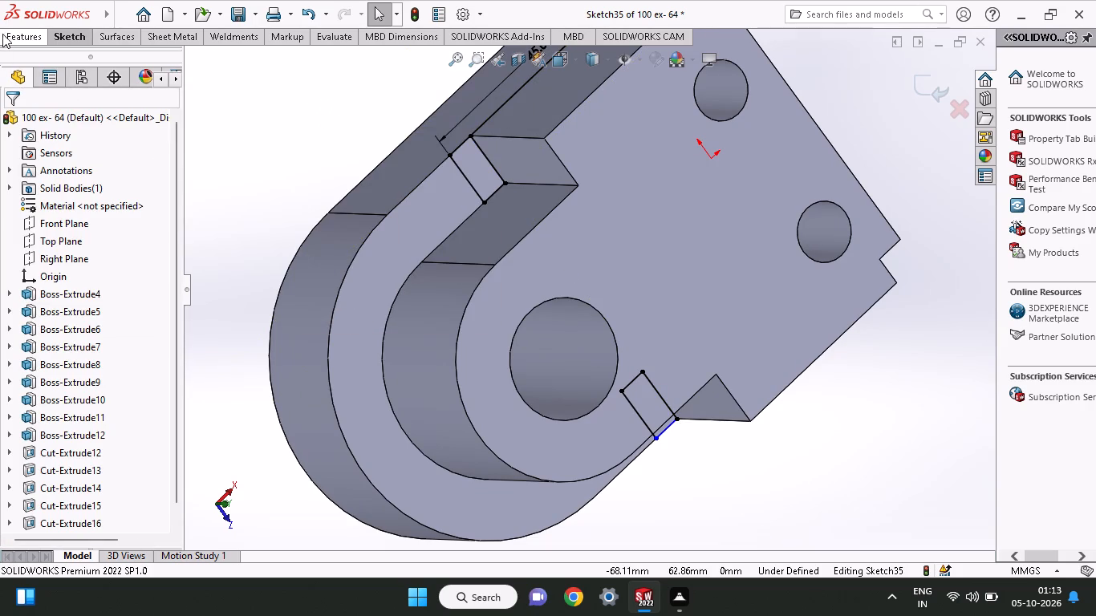
Start a boss extrude of the sketch with the two small rectangular regions on the ledges as its selected contours.
{"action": "left_click", "coordinate": [5, 34]}
{"action": "left_click", "coordinate": [35, 82]}
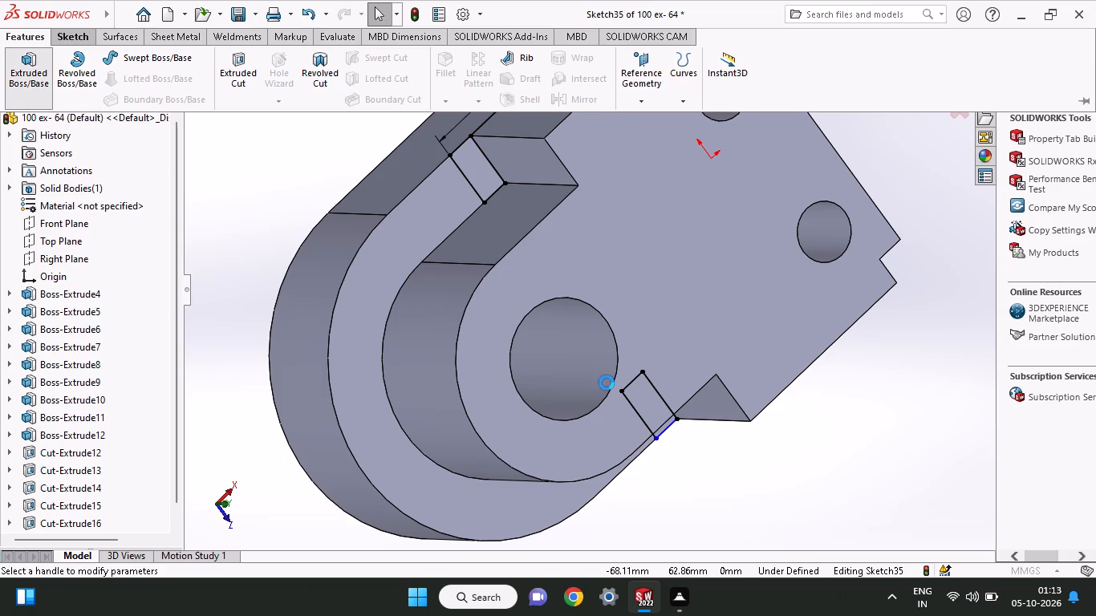
{"action": "left_click", "coordinate": [477, 171]}
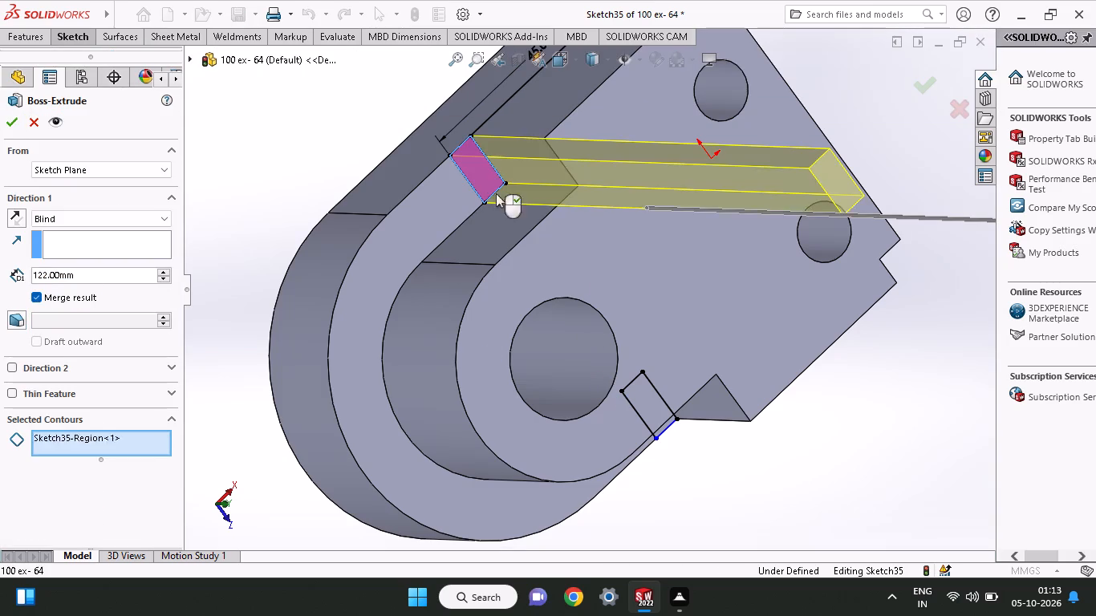
{"action": "left_click", "coordinate": [666, 423]}
{"action": "middle_click_drag", "start_coordinate": [698, 476], "coordinate": [653, 386]}
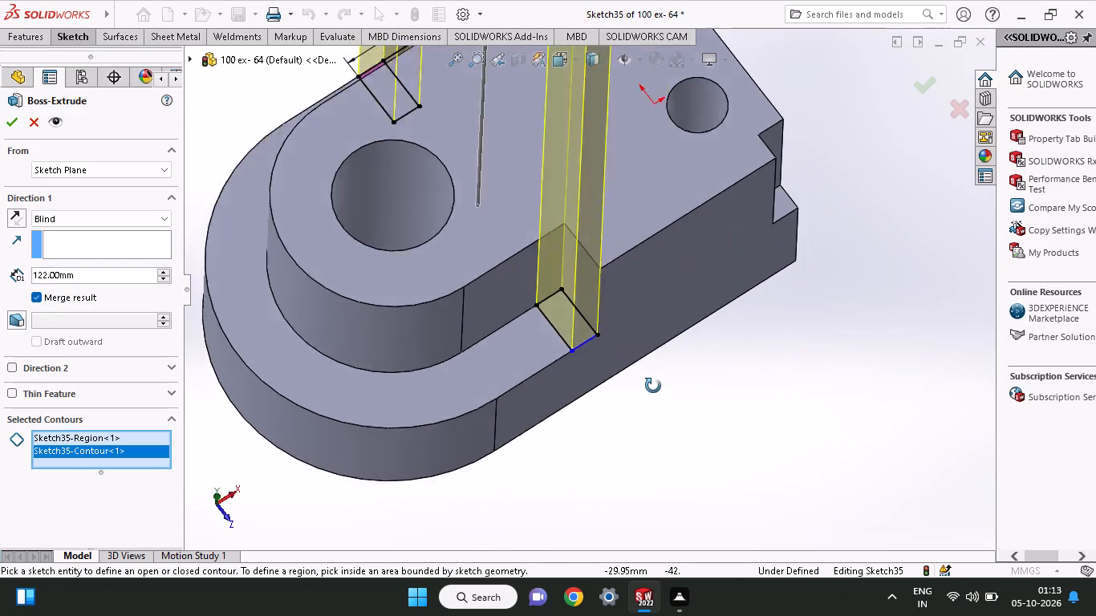
{"action": "middle_click_drag", "start_coordinate": [653, 386], "coordinate": [650, 343]}
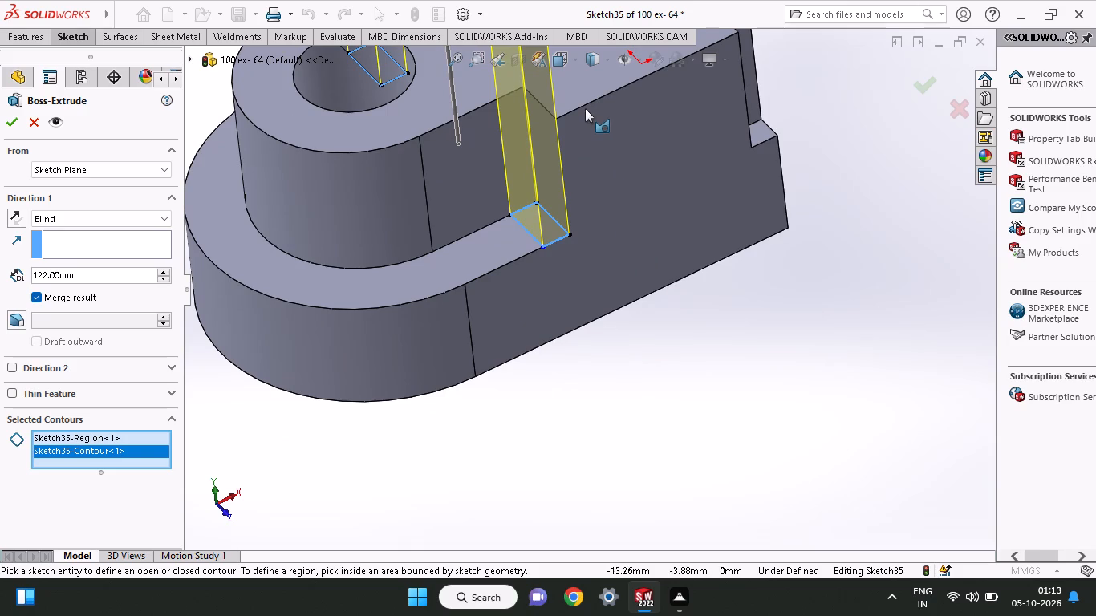
{"action": "left_click", "coordinate": [585, 103]}
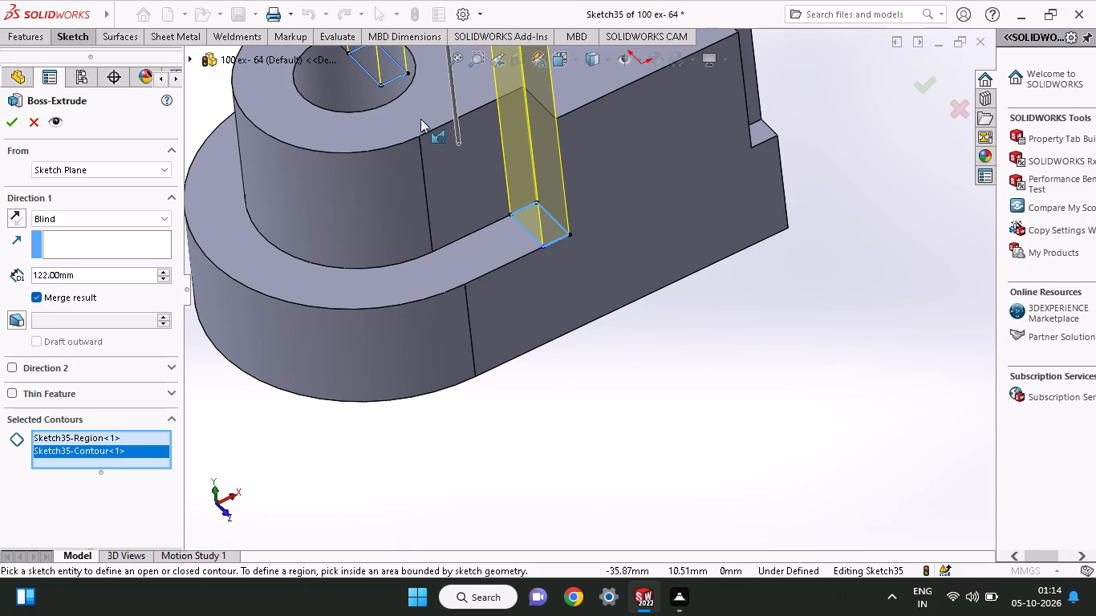
{"action": "left_click", "coordinate": [432, 134]}
{"action": "left_click", "coordinate": [432, 130]}
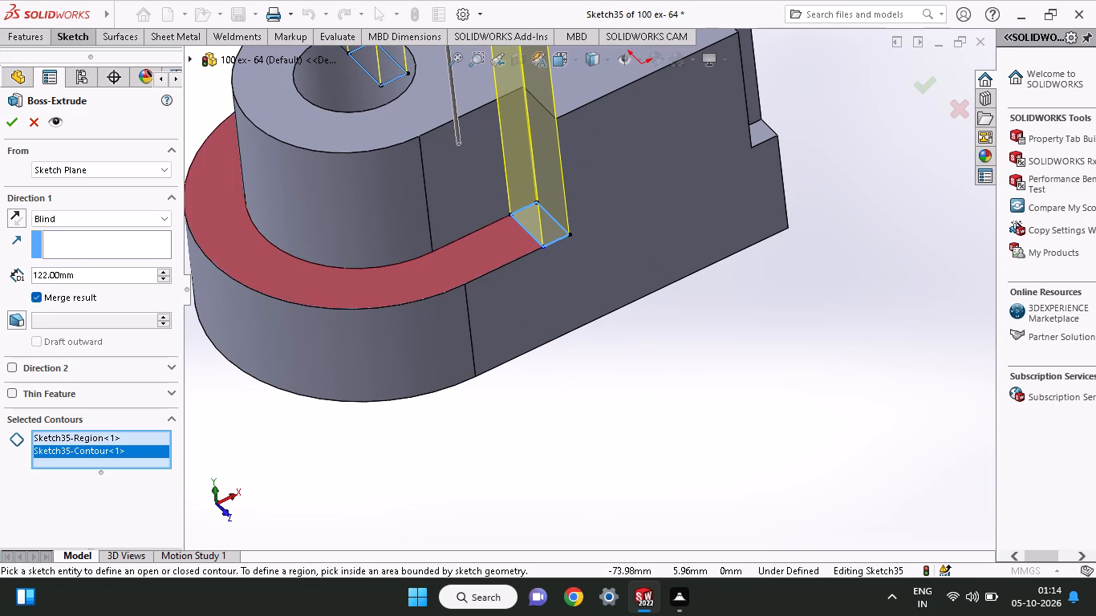
{"action": "right_click", "coordinate": [99, 452]}
{"action": "left_click", "coordinate": [116, 484]}
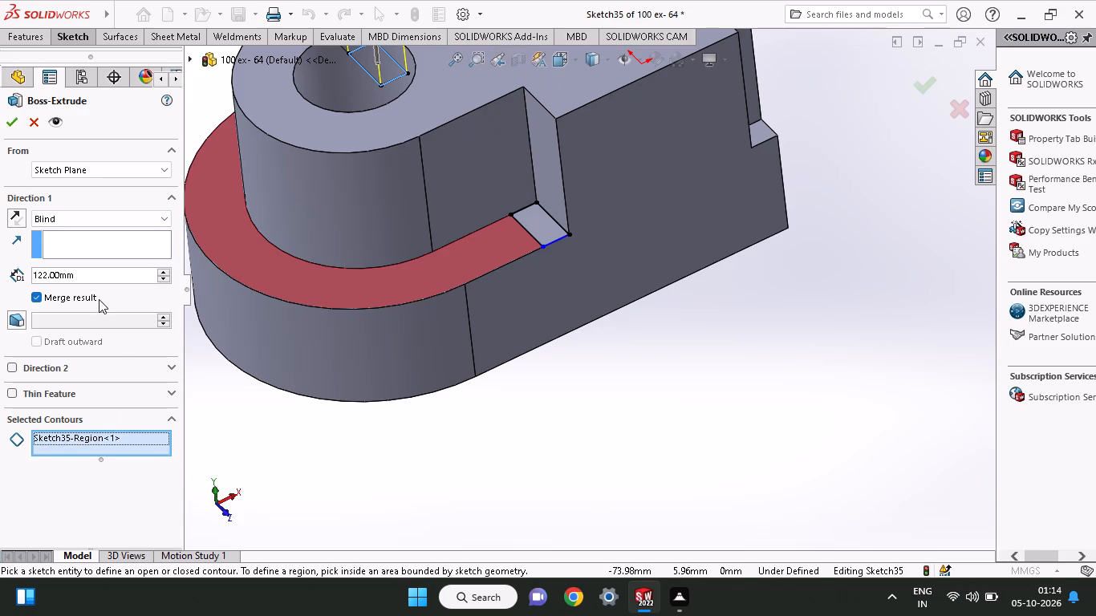
{"action": "left_click", "coordinate": [544, 231]}
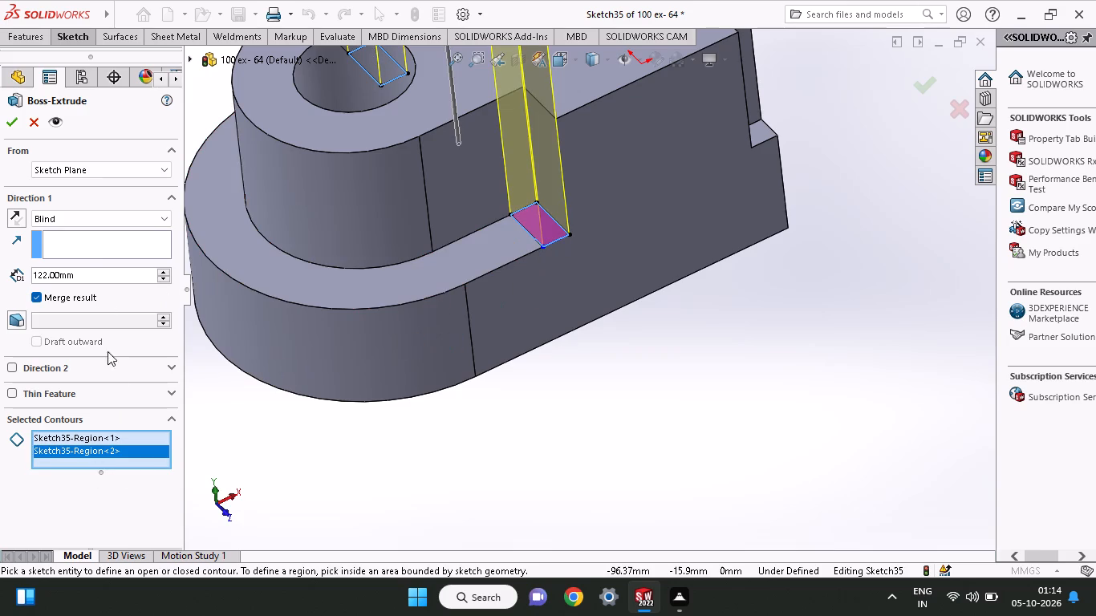
Extrude both small rectangular regions Up To Surface, ending at the raised body's top face, with the result merged.
{"action": "left_click", "coordinate": [91, 225]}
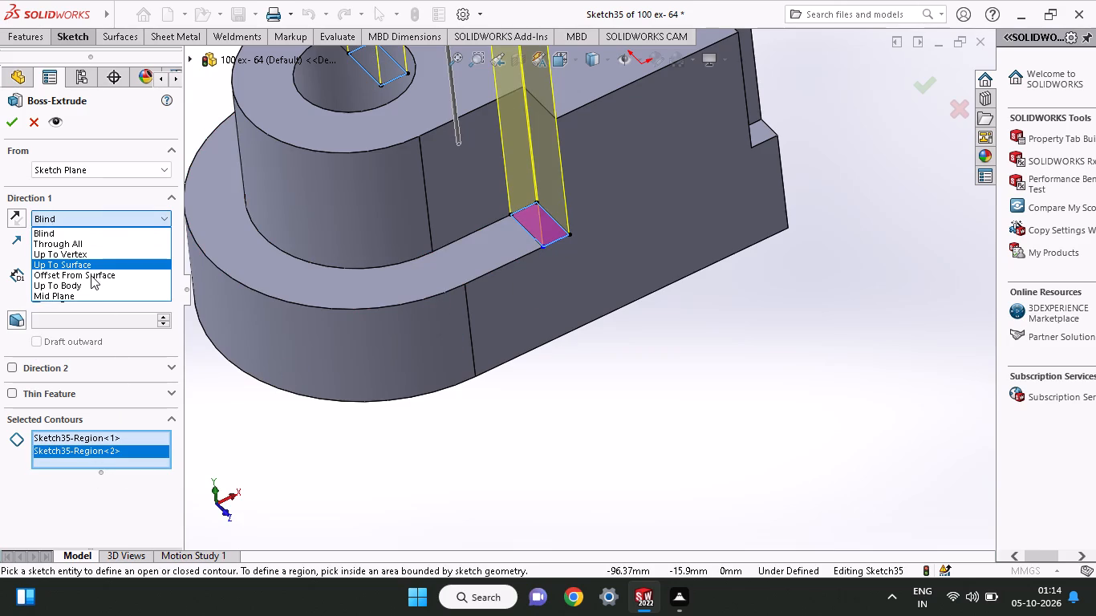
{"action": "left_click", "coordinate": [91, 266]}
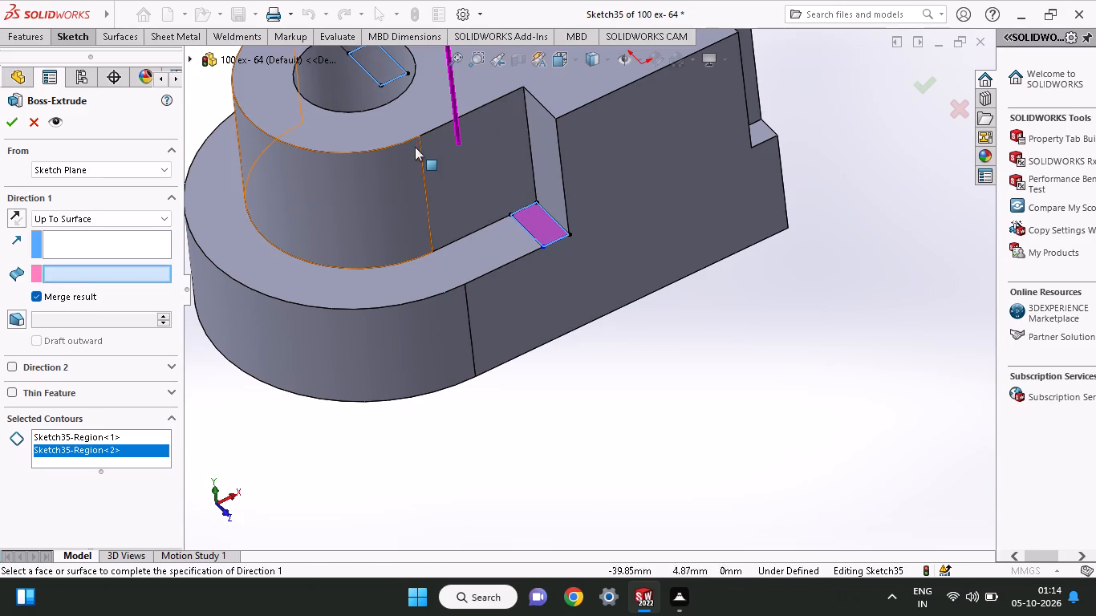
{"action": "left_click", "coordinate": [390, 147]}
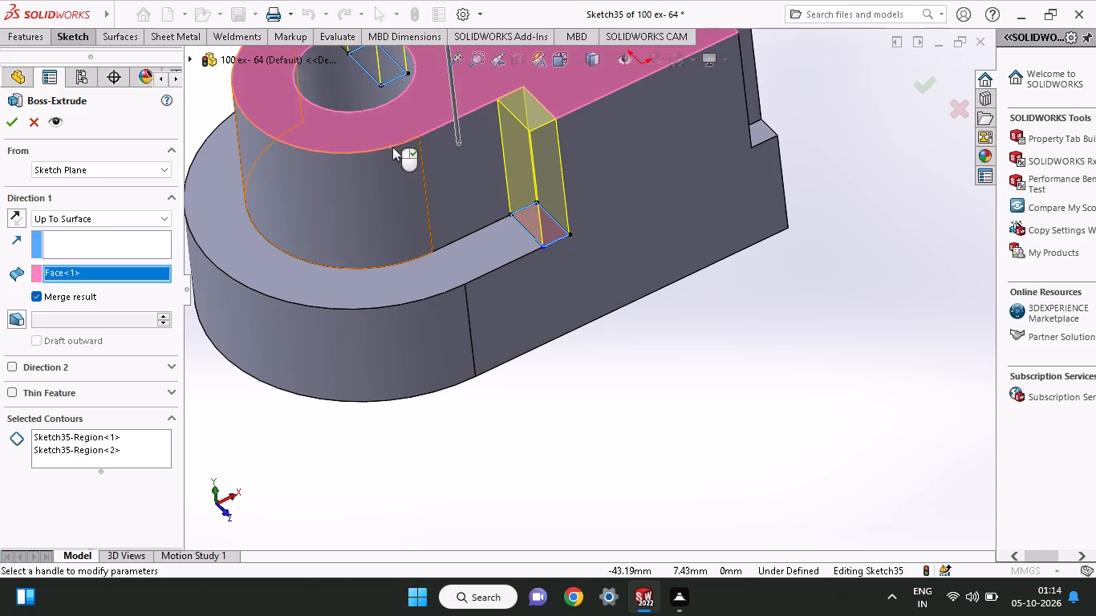
{"action": "middle_click_drag", "start_coordinate": [392, 157], "coordinate": [517, 565]}
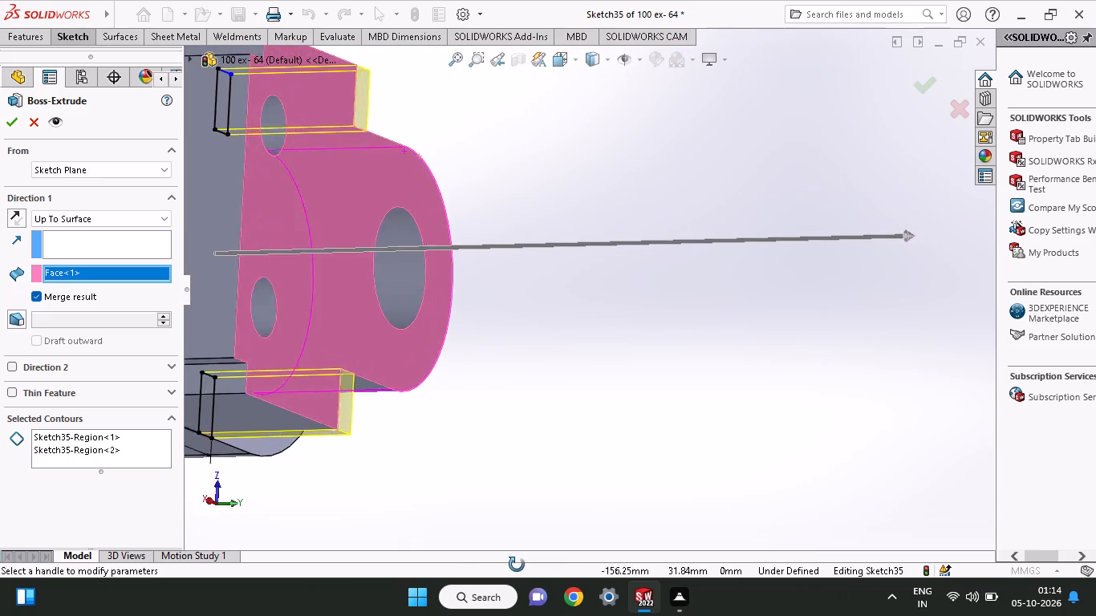
{"action": "middle_click_drag", "start_coordinate": [517, 565], "coordinate": [463, 565]}
{"action": "left_click", "coordinate": [6, 127]}
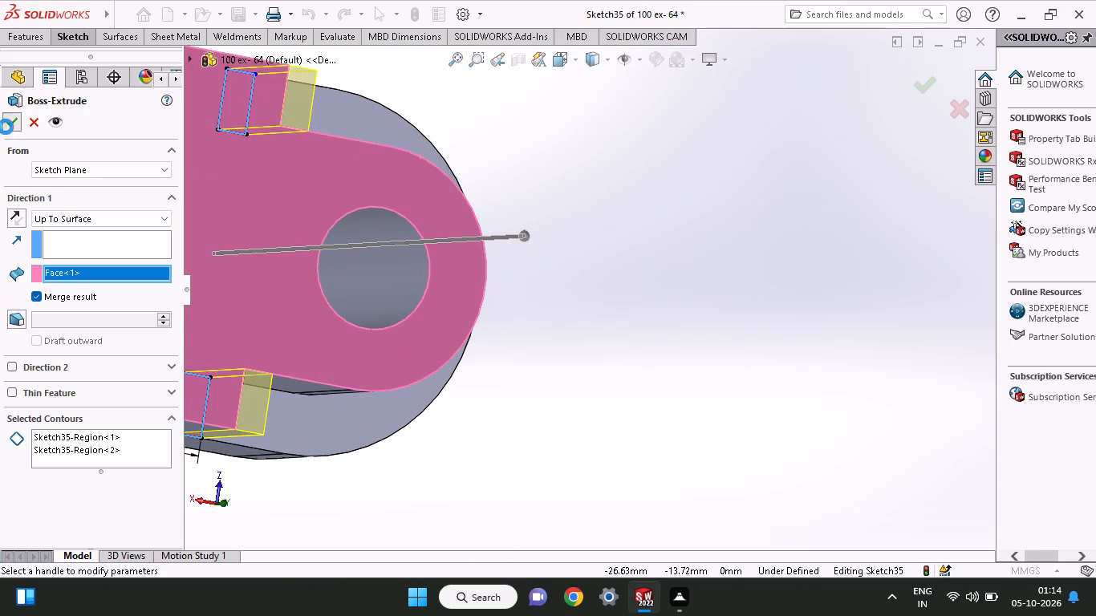
Inspect the part from several sides, checking the newly extruded blocks where they meet the ledge and raised body.
{"action": "middle_click_drag", "start_coordinate": [475, 390], "coordinate": [322, 439]}
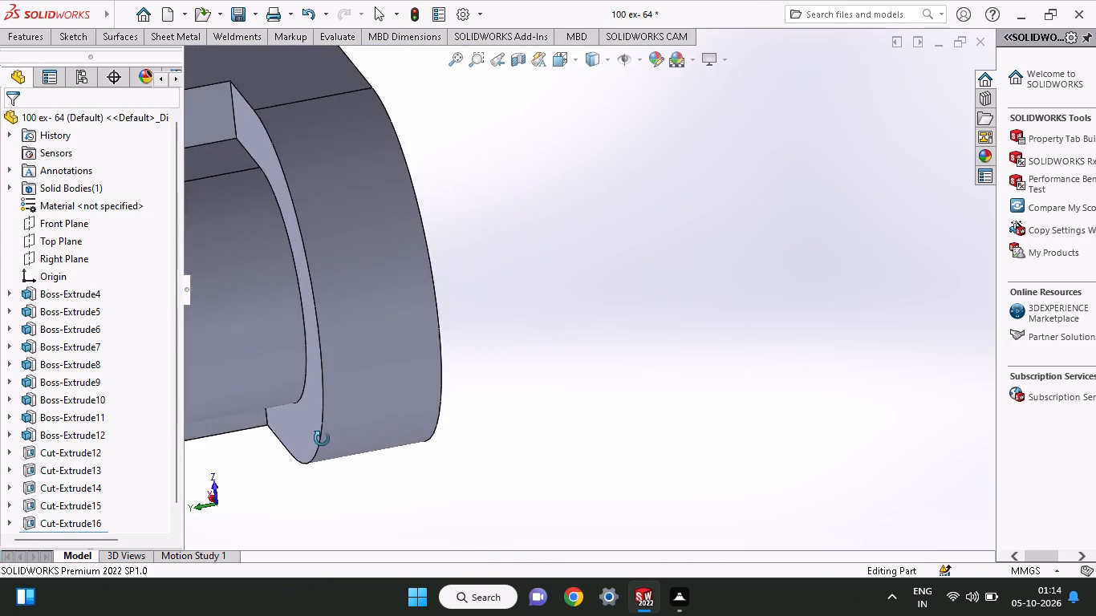
{"action": "middle_click_drag", "start_coordinate": [322, 439], "coordinate": [630, 409]}
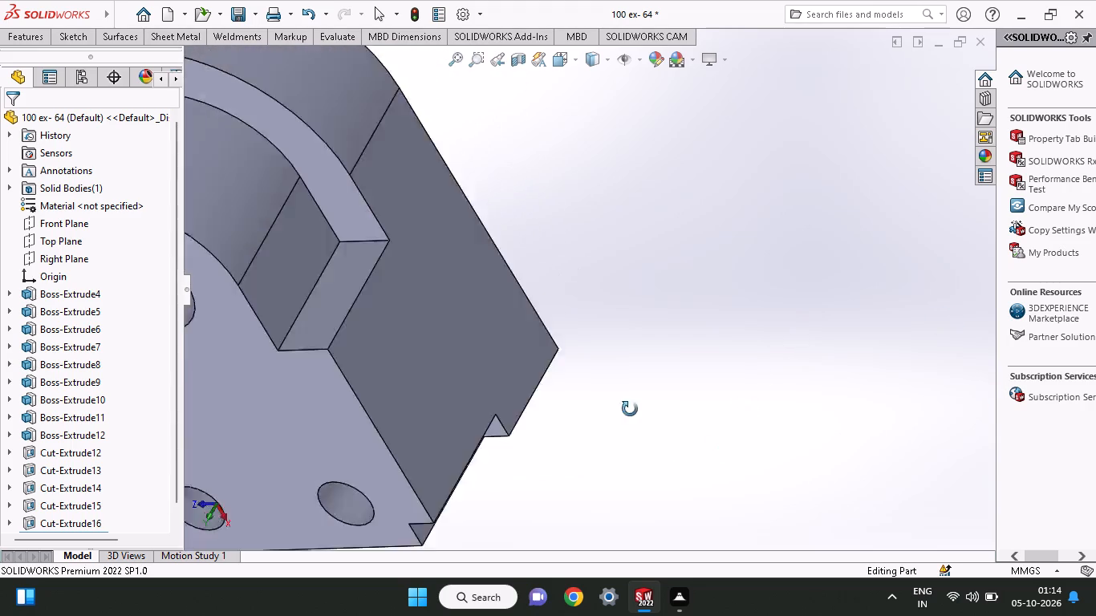
{"action": "middle_click_drag", "start_coordinate": [630, 409], "coordinate": [237, 279]}
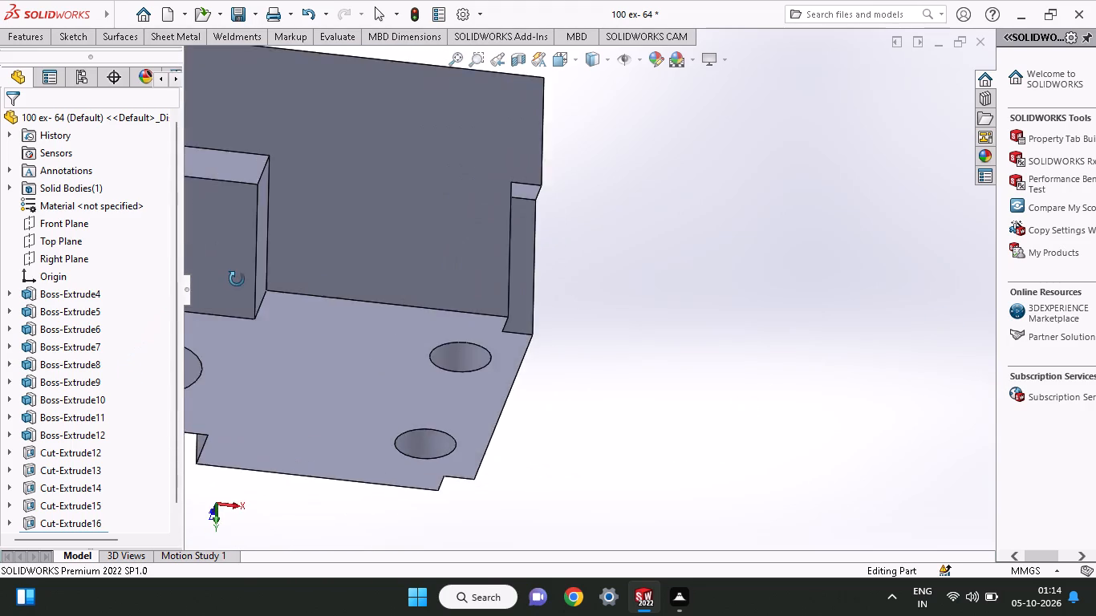
{"action": "middle_click_drag", "start_coordinate": [237, 279], "coordinate": [841, 286]}
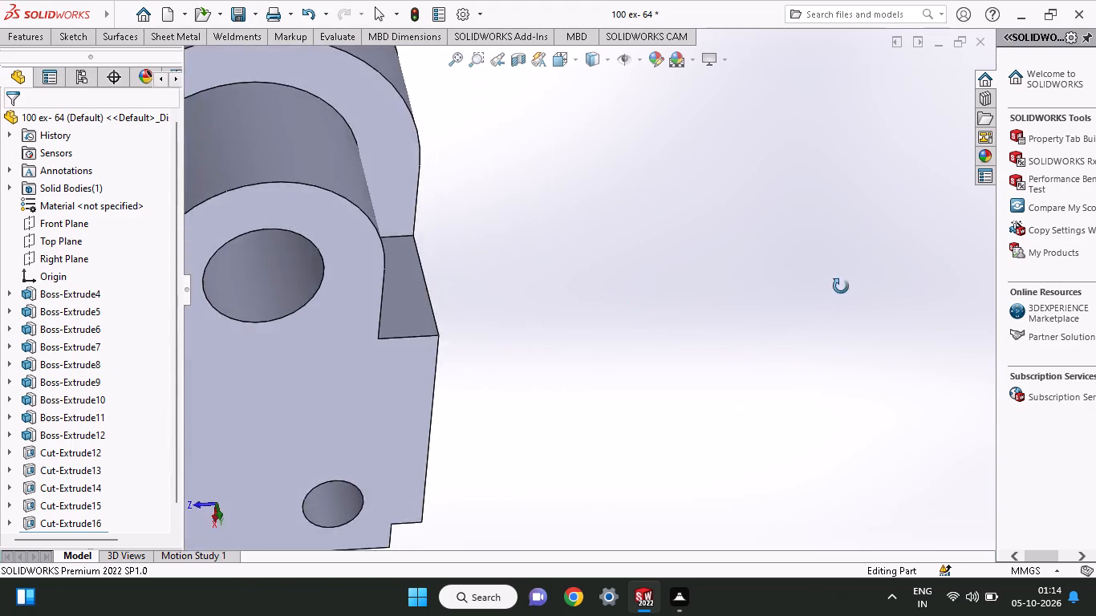
{"action": "middle_click_drag", "start_coordinate": [841, 286], "coordinate": [717, 180]}
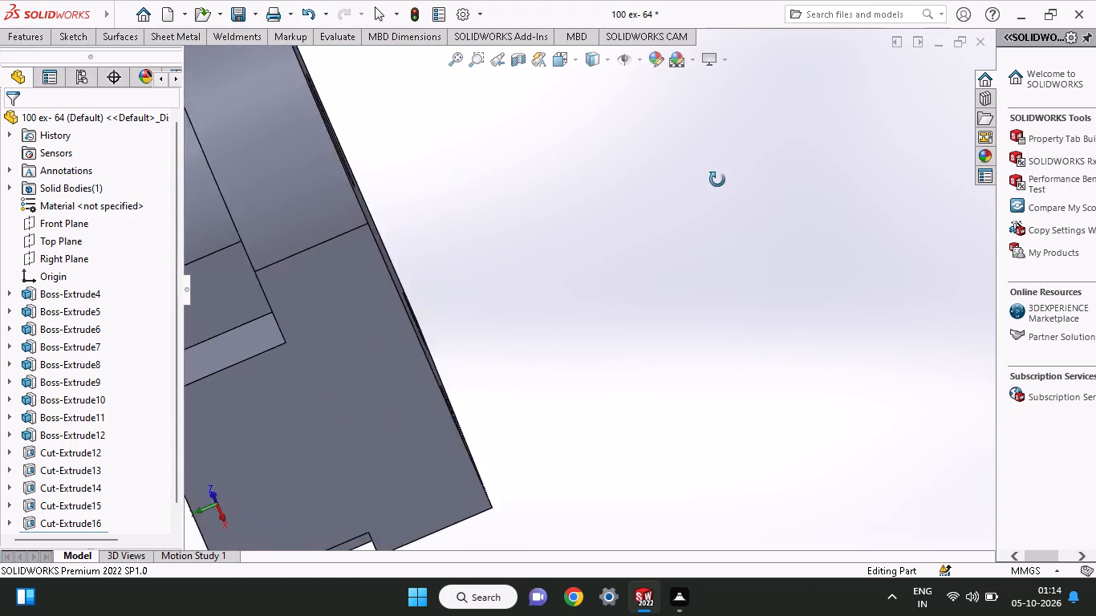
{"action": "middle_click_drag", "start_coordinate": [717, 180], "coordinate": [331, 323]}
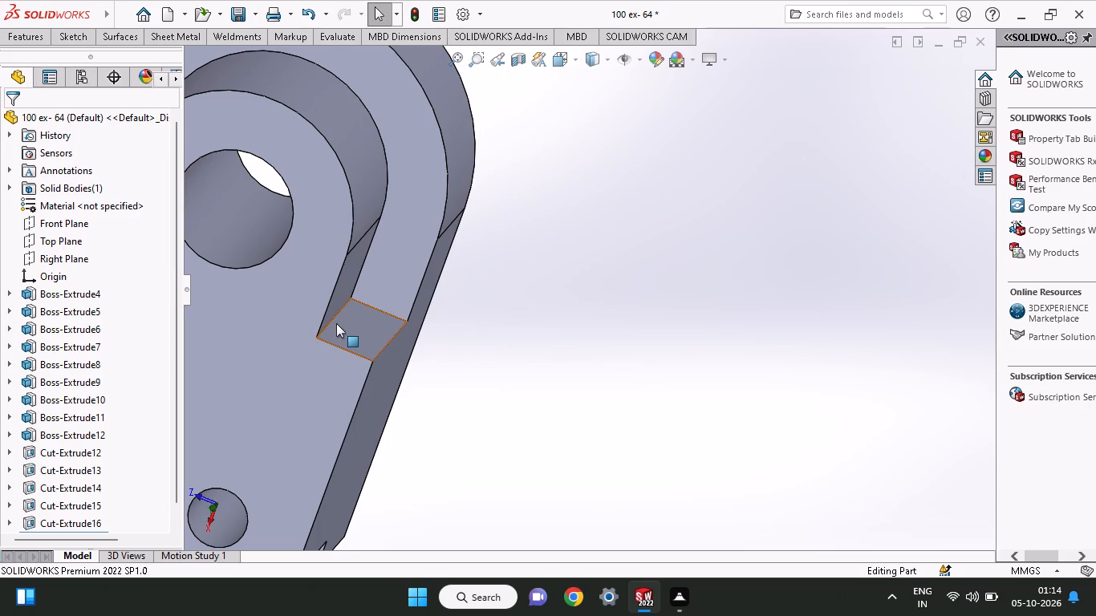
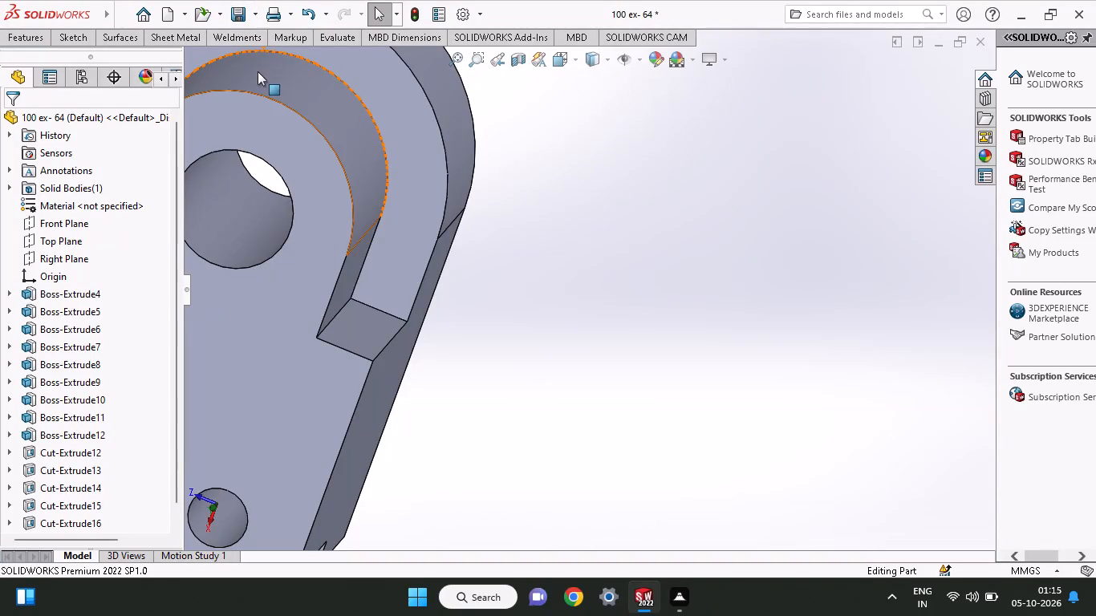
Save the part under the new name 100 ex- 65 in the Documents folder.
{"action": "left_click", "coordinate": [258, 24]}
{"action": "left_click", "coordinate": [260, 53]}
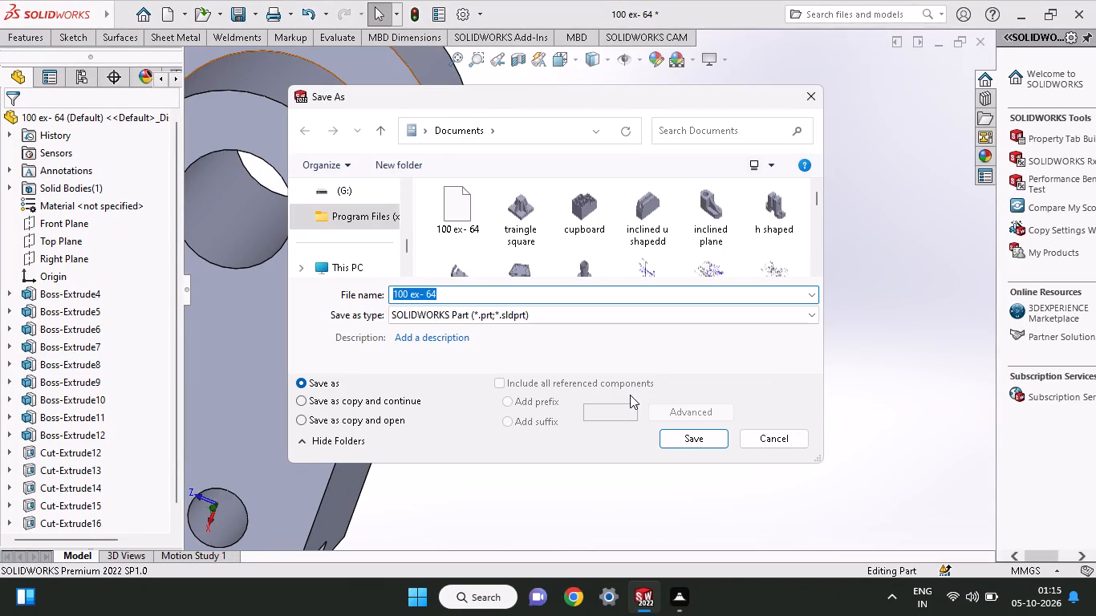
{"action": "left_click", "coordinate": [438, 296]}
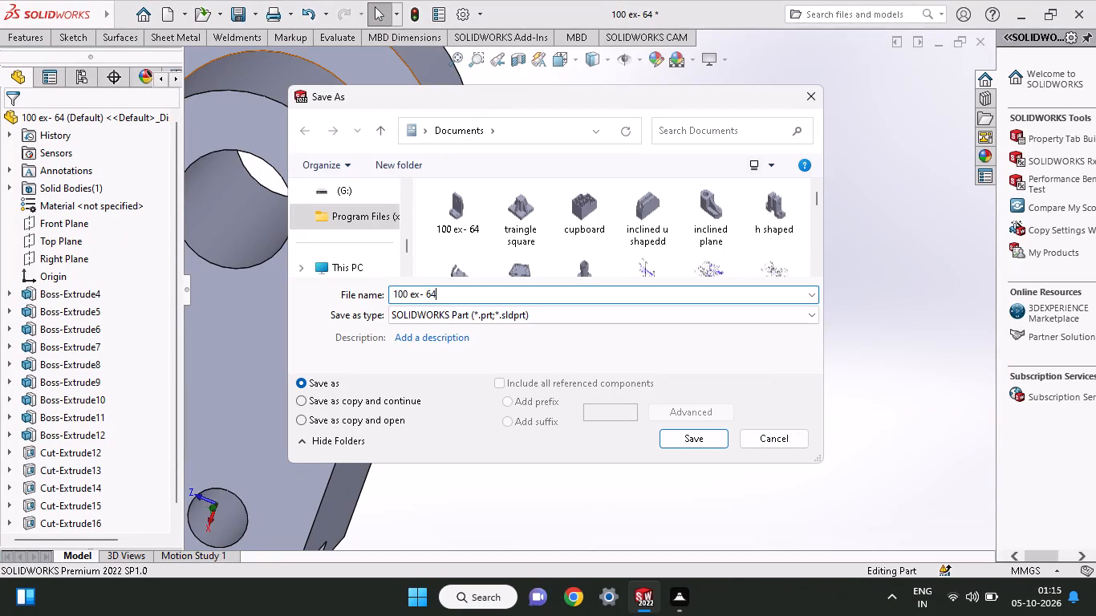
{"action": "key", "text": "BackSpace"}
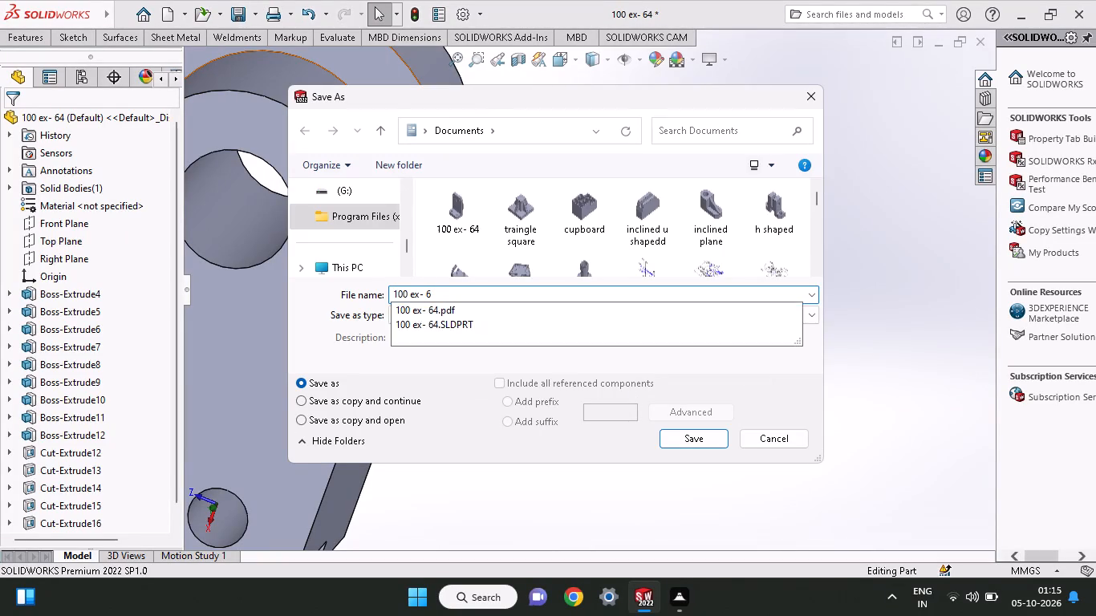
{"action": "key", "text": "5"}
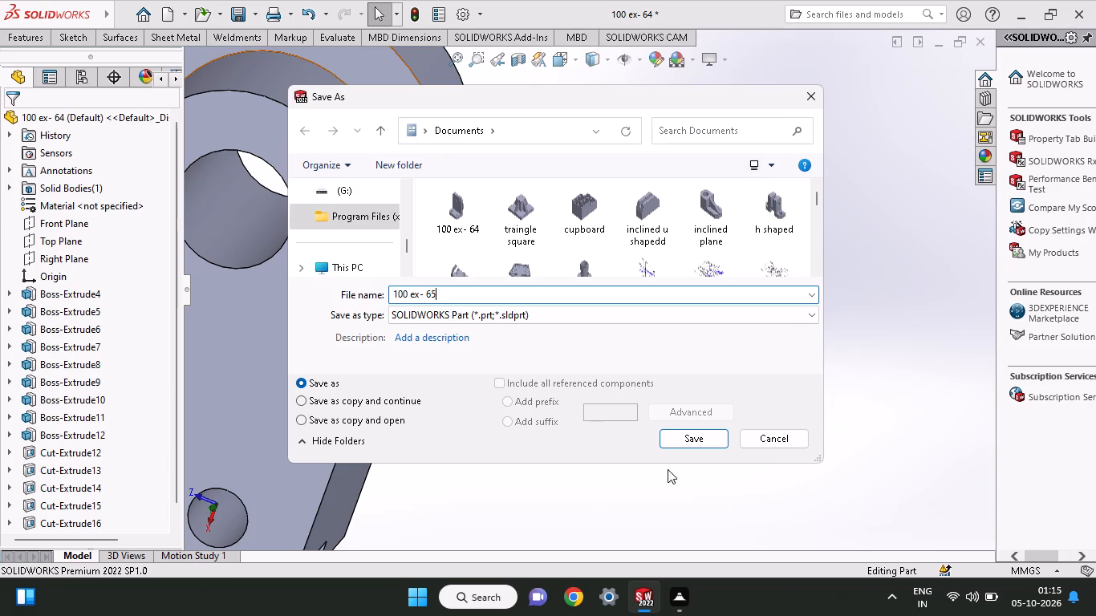
{"action": "left_click", "coordinate": [671, 442]}
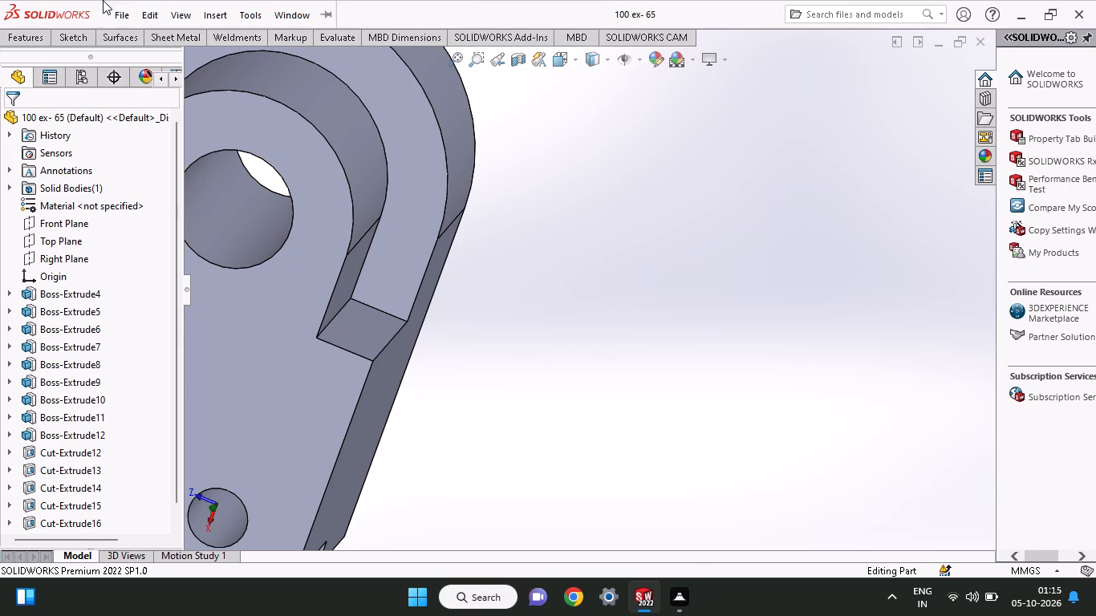
Create a drawing from the part using the standard A (ANSI) Landscape sheet.
{"action": "left_click", "coordinate": [130, 9]}
{"action": "left_click", "coordinate": [141, 144]}
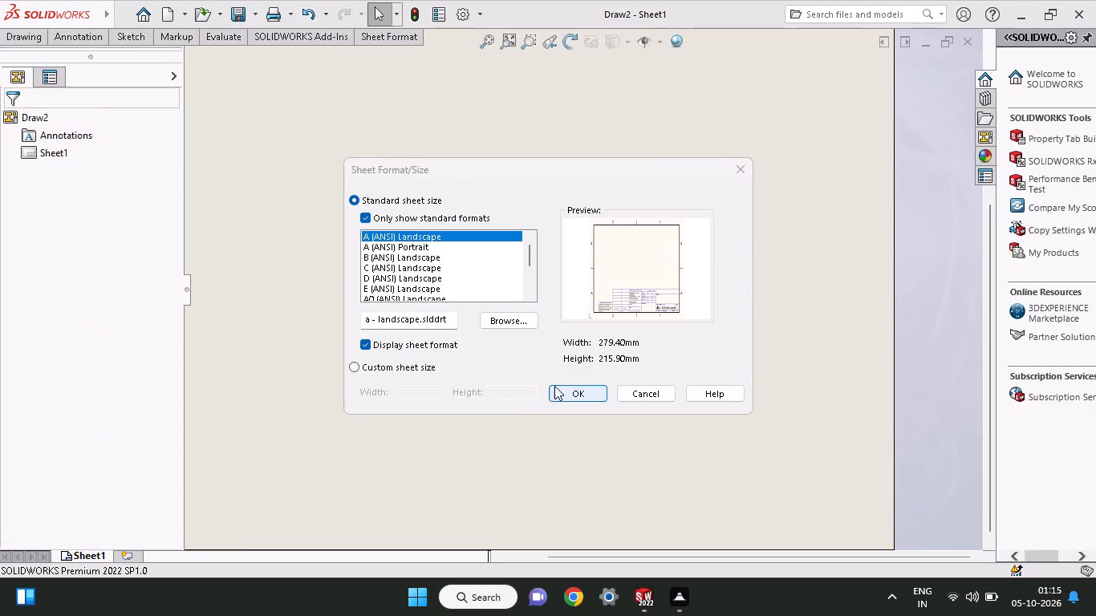
{"action": "left_click", "coordinate": [569, 388]}
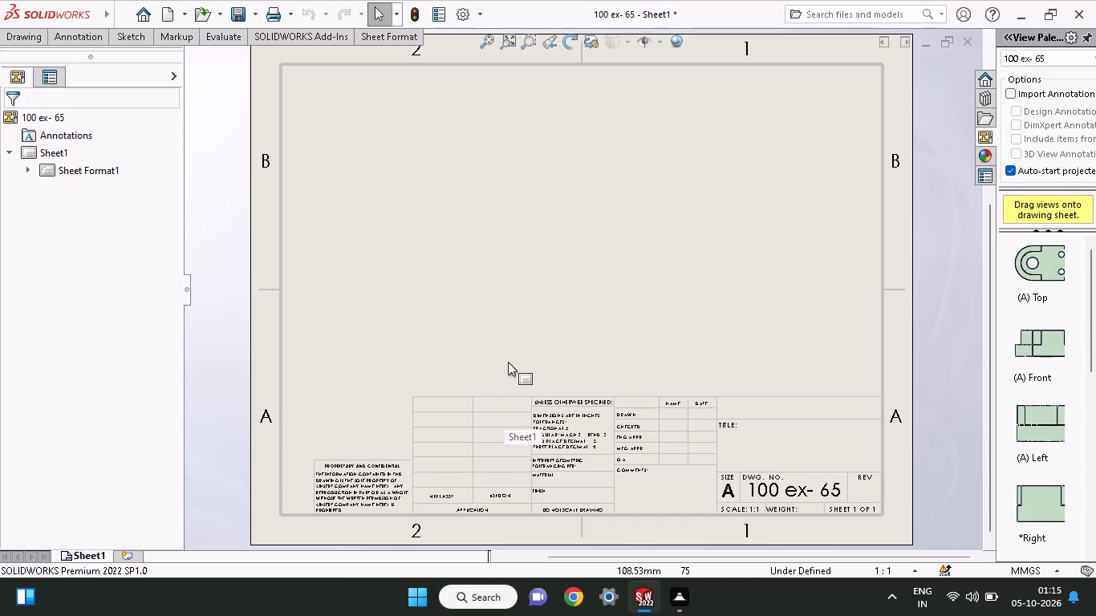
Delete the drawing's initial sheet, Sheet1, with its border and title block.
{"action": "left_click_drag", "start_coordinate": [508, 348], "coordinate": [761, 518]}
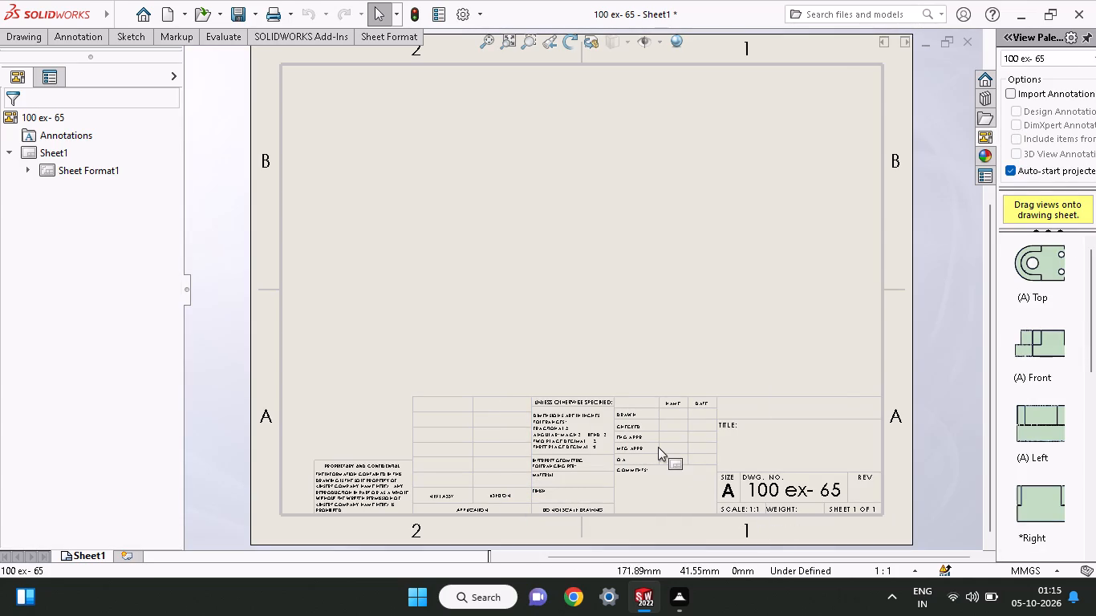
{"action": "left_click", "coordinate": [658, 447]}
{"action": "right_click", "coordinate": [658, 447]}
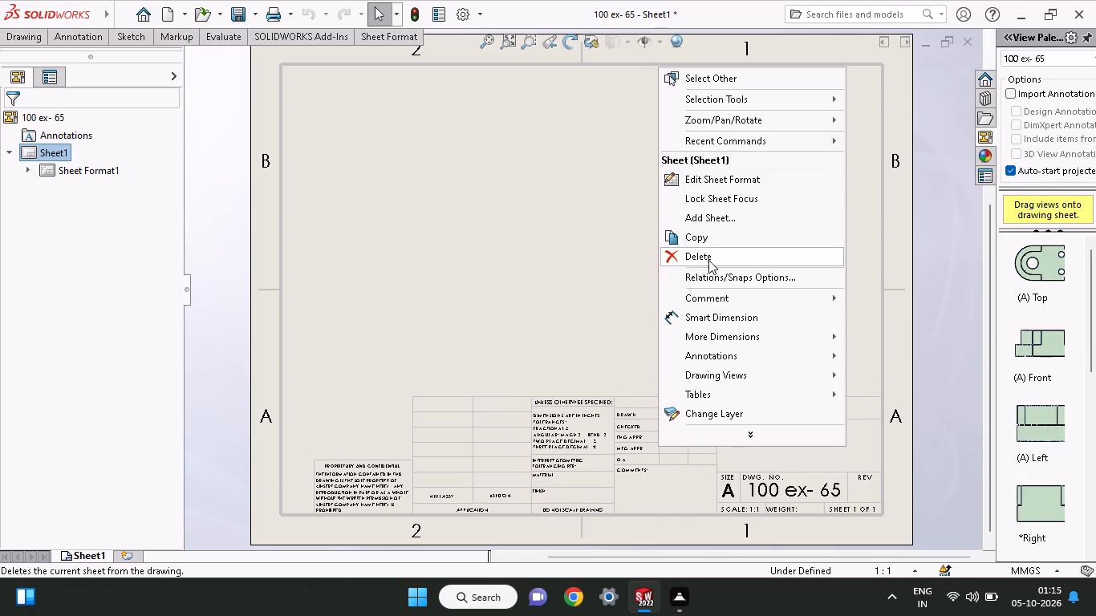
{"action": "left_click", "coordinate": [708, 260]}
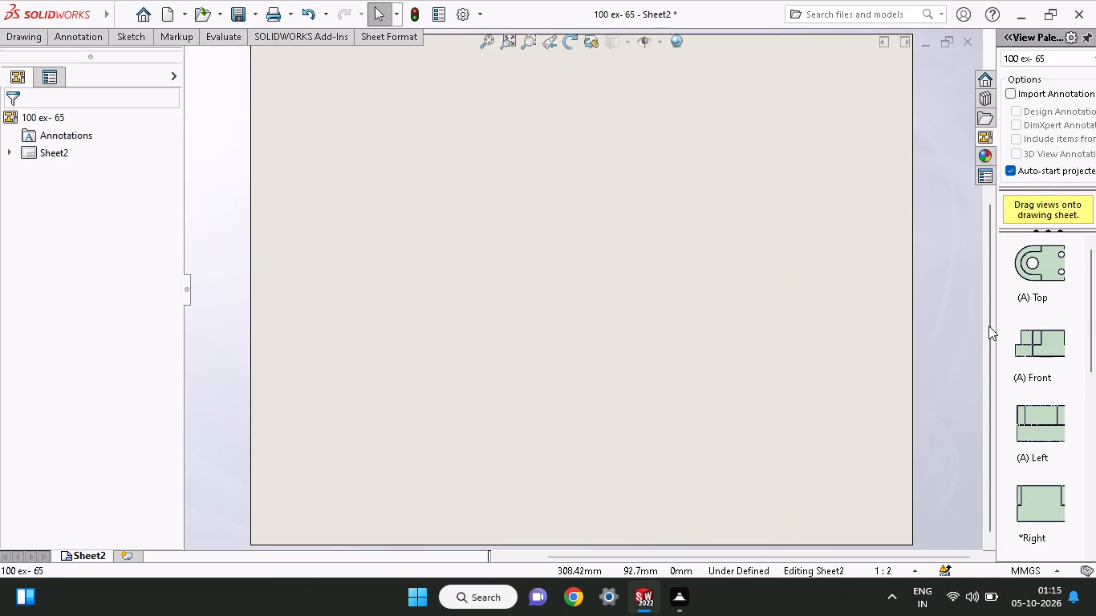
Place the part's trimetric view near the right edge of the blank drawing sheet.
{"action": "left_click_drag", "start_coordinate": [1090, 320], "coordinate": [1095, 517]}
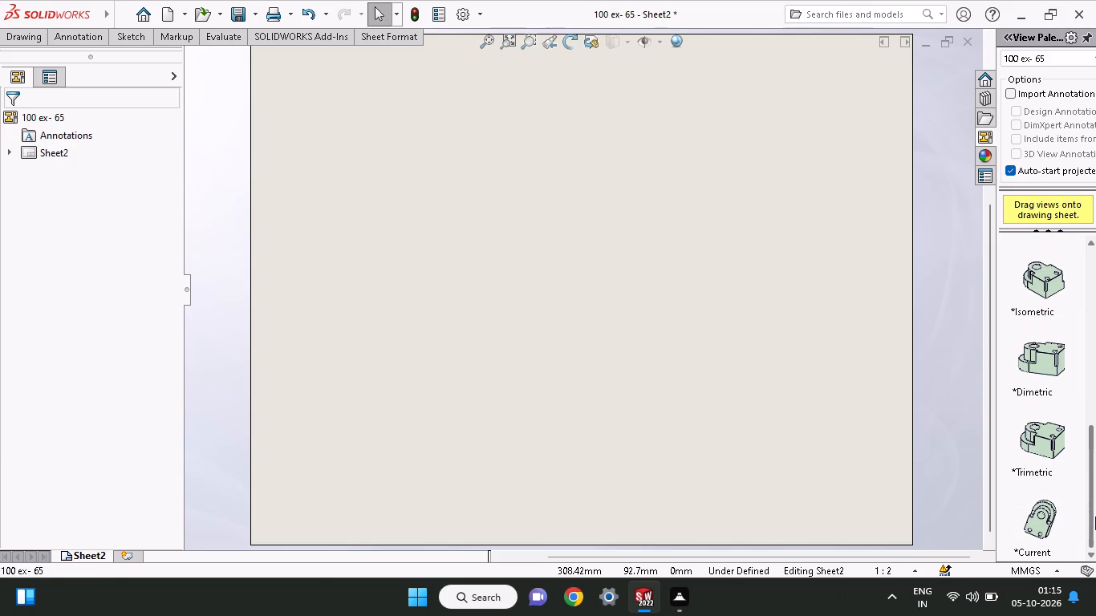
{"action": "left_click_drag", "start_coordinate": [1095, 517], "coordinate": [1095, 532]}
{"action": "left_click_drag", "start_coordinate": [1052, 426], "coordinate": [822, 400]}
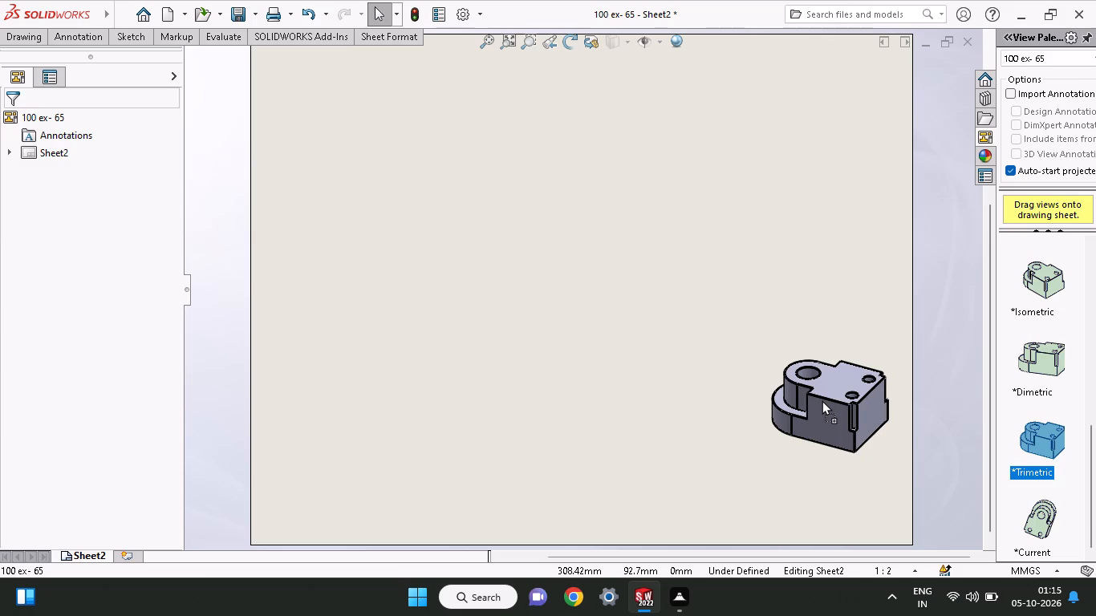
{"action": "left_click_drag", "start_coordinate": [822, 400], "coordinate": [808, 299]}
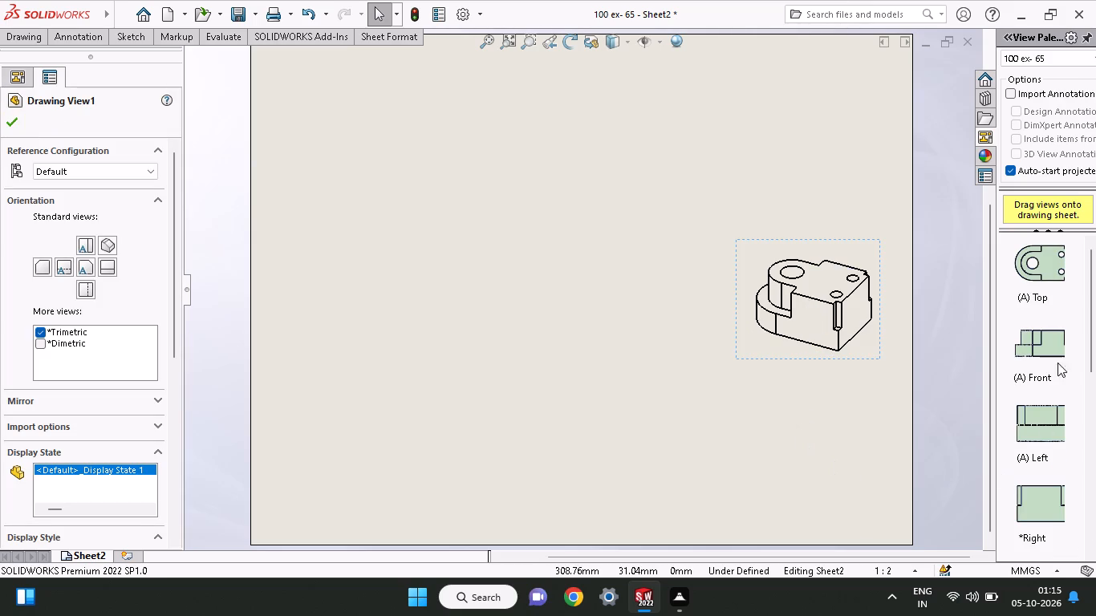
Place the top view in the sheet's lower left area and project the front view directly above it.
{"action": "left_click_drag", "start_coordinate": [1057, 270], "coordinate": [867, 318]}
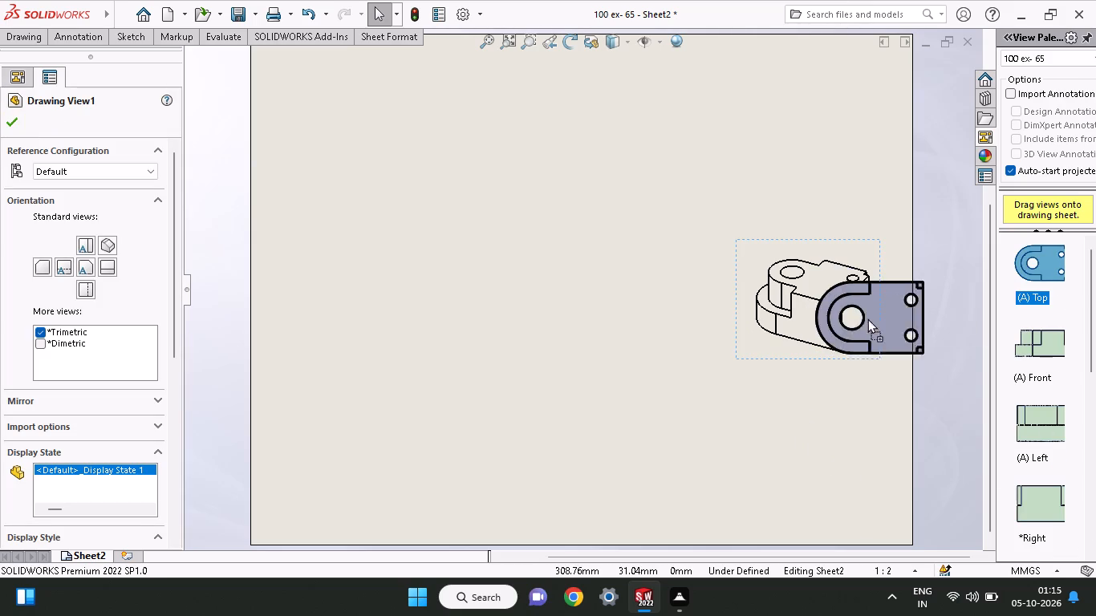
{"action": "left_click_drag", "start_coordinate": [867, 318], "coordinate": [442, 400]}
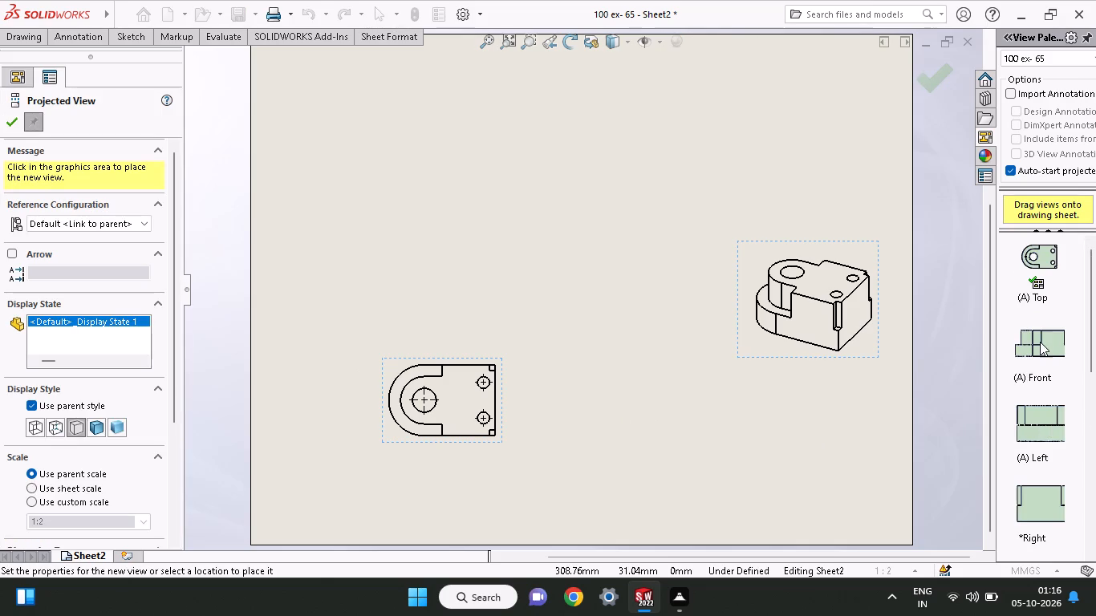
{"action": "left_click_drag", "start_coordinate": [1040, 342], "coordinate": [452, 156]}
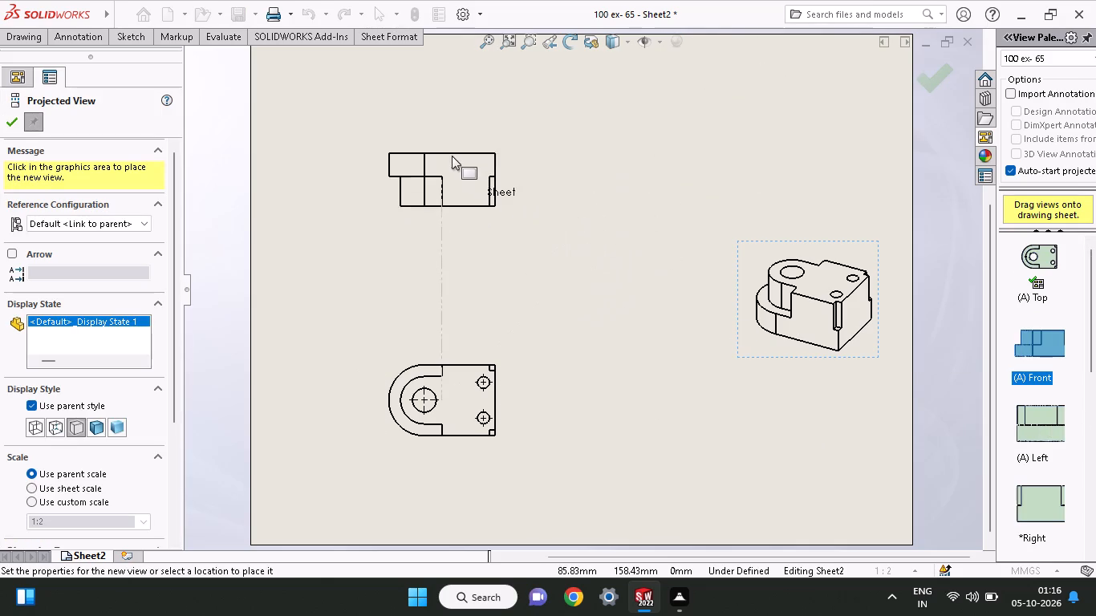
{"action": "left_click_drag", "start_coordinate": [452, 156], "coordinate": [446, 177]}
{"action": "double_click", "coordinate": [446, 177]}
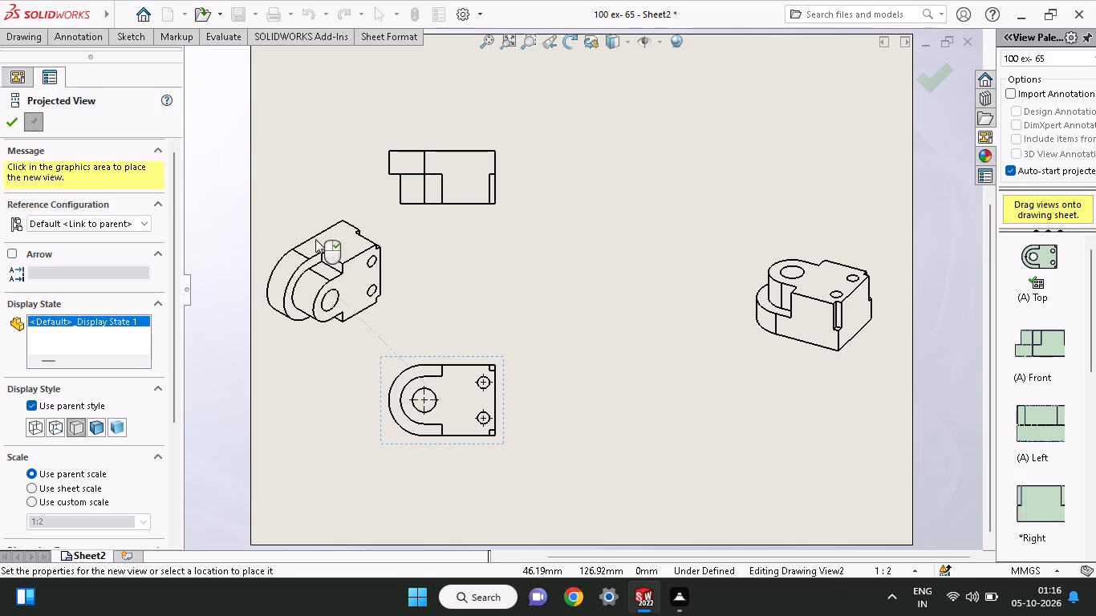
{"action": "right_click", "coordinate": [262, 176]}
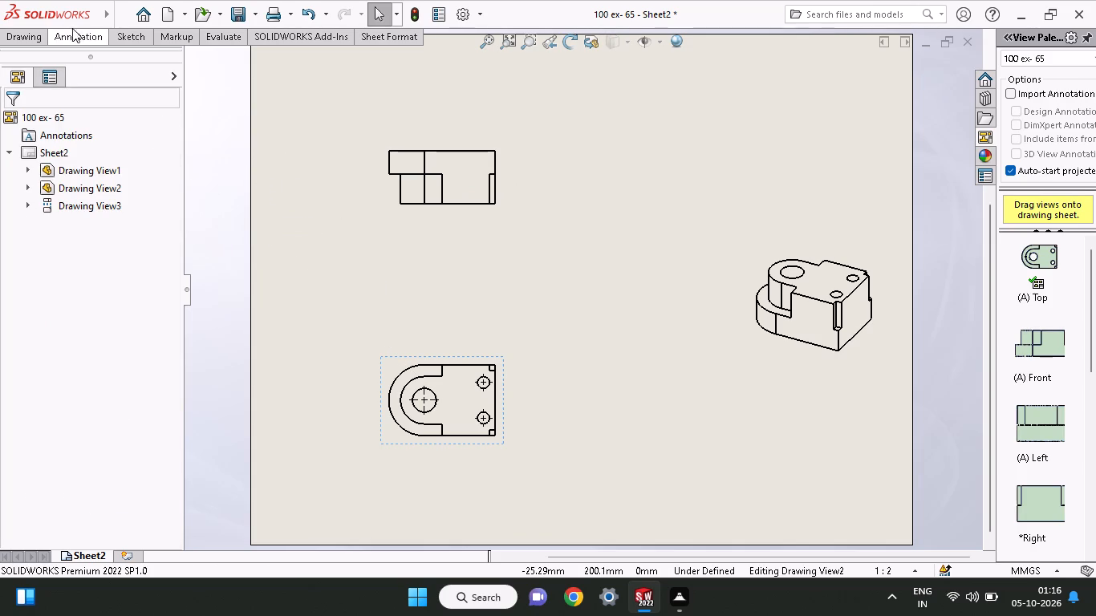
Dimension the top view's overall width between the two corners of its straight end, placing the value outside the view.
{"action": "left_click", "coordinate": [132, 36]}
{"action": "left_click", "coordinate": [22, 80]}
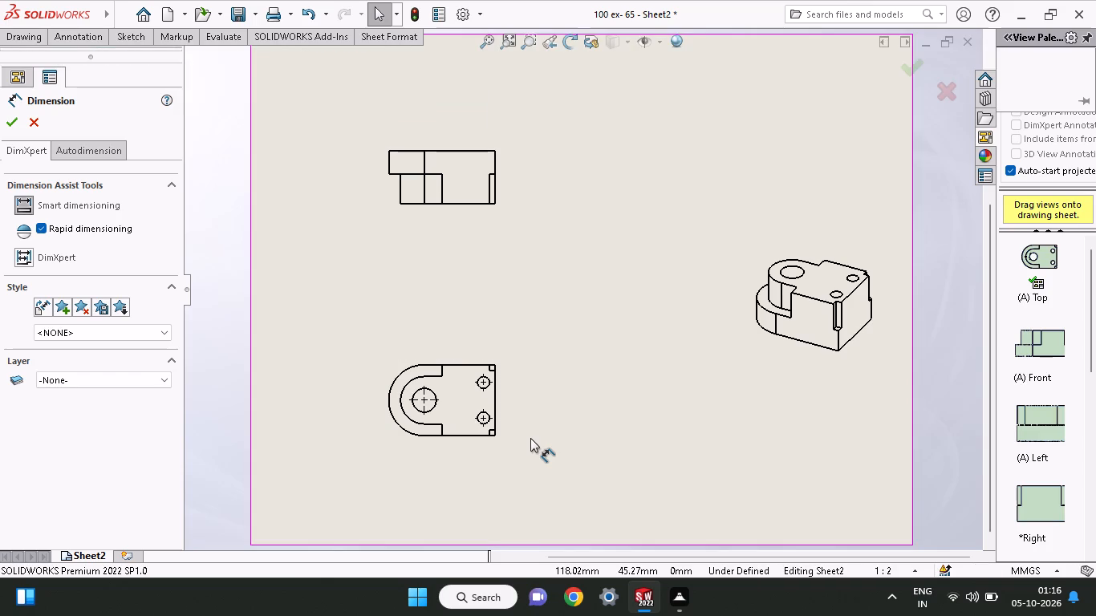
{"action": "left_click", "coordinate": [497, 436]}
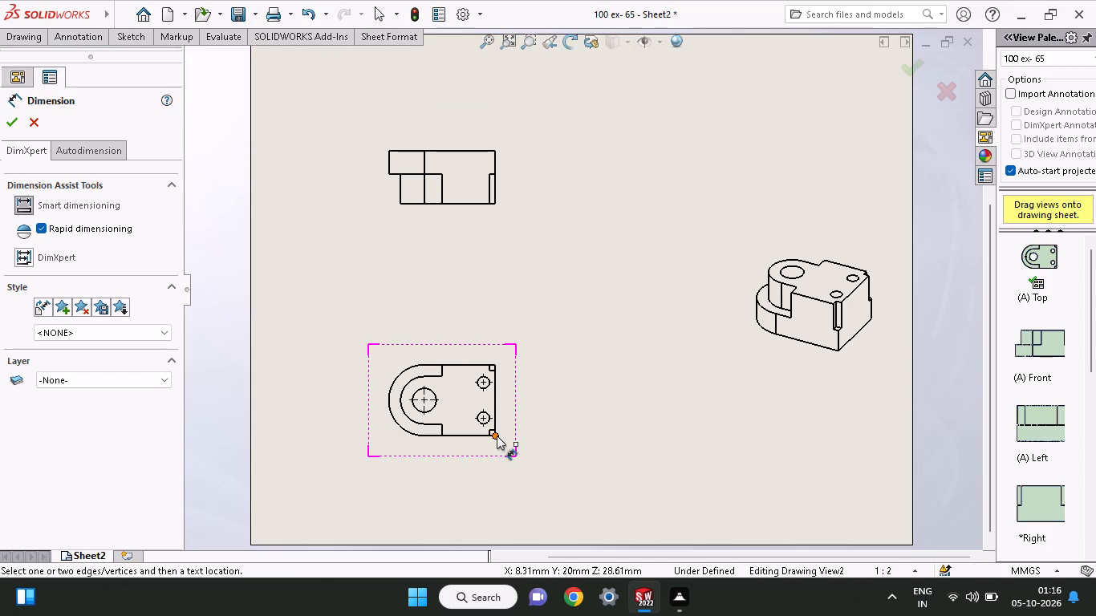
{"action": "left_click", "coordinate": [494, 365]}
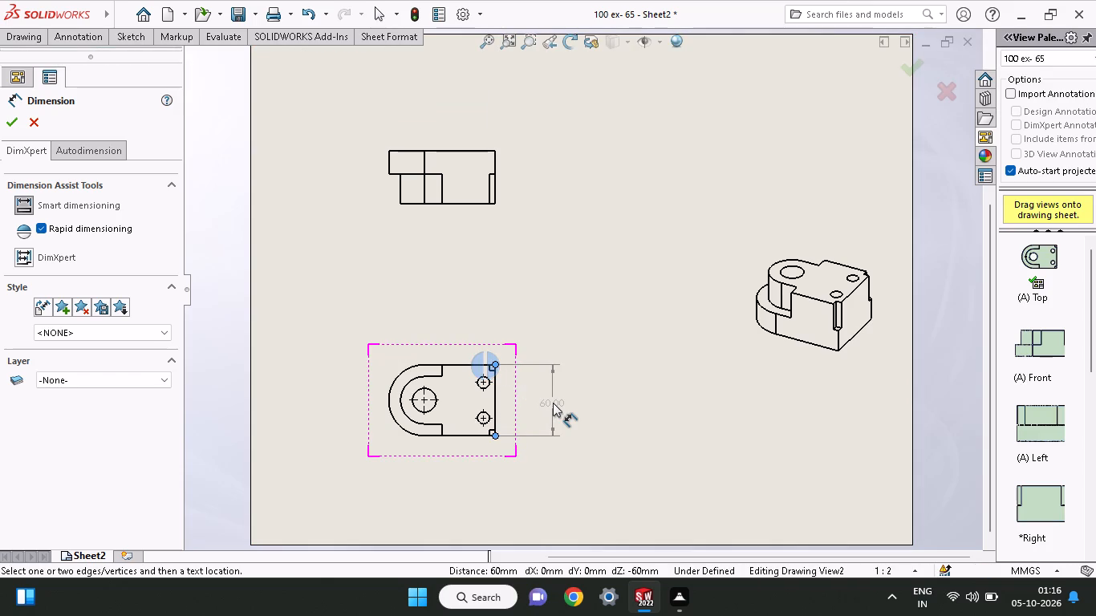
{"action": "left_click", "coordinate": [553, 403]}
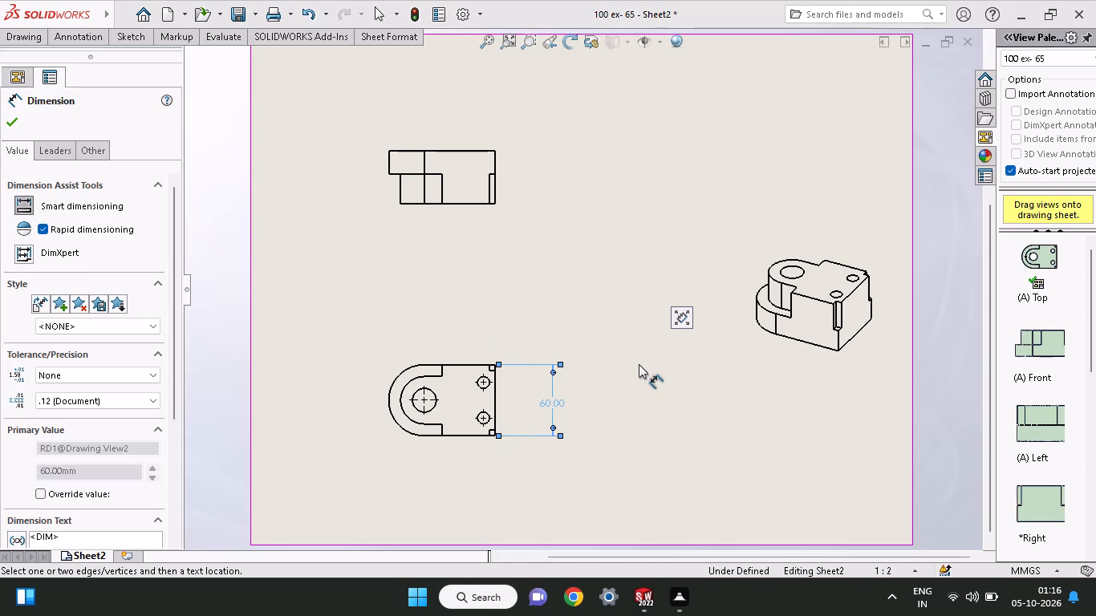
Dimension the outer arc's radius, the inner arc's radius and the large hole's diameter in the top view.
{"action": "left_click", "coordinate": [396, 375]}
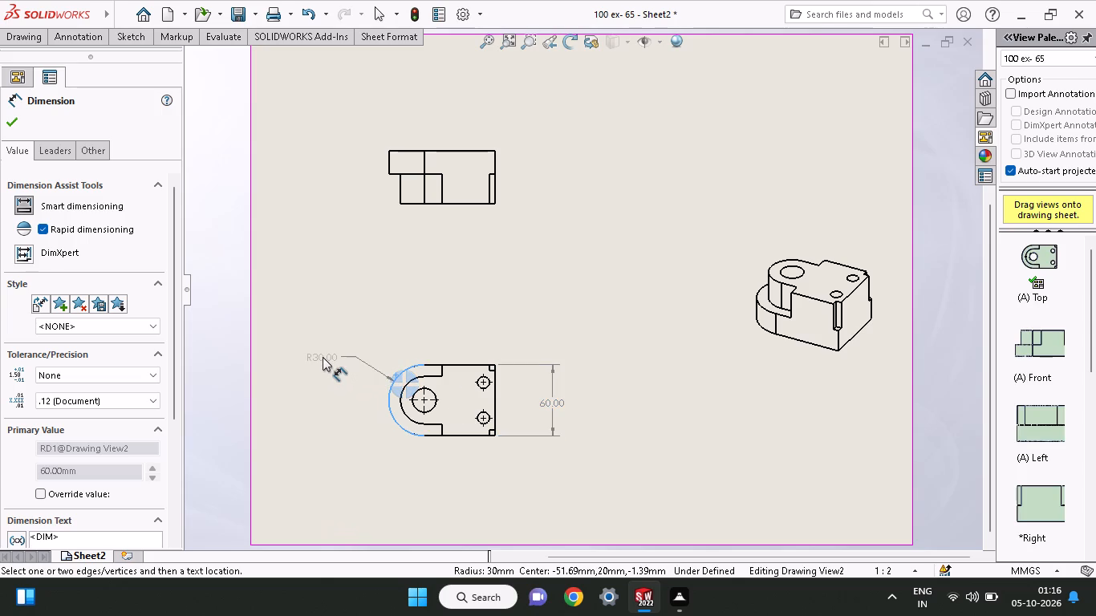
{"action": "left_click", "coordinate": [323, 357]}
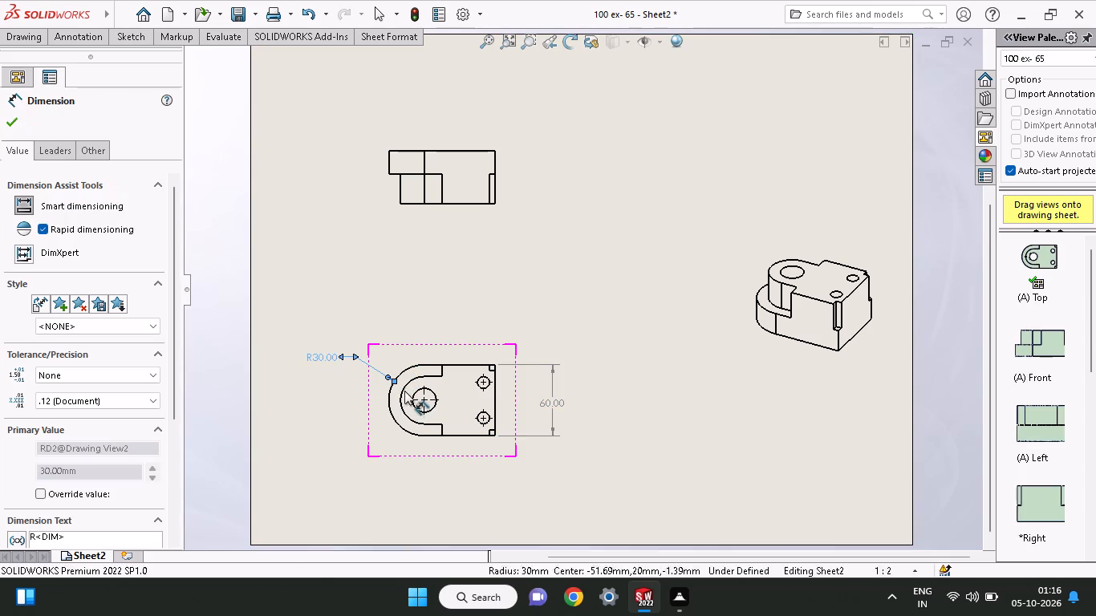
{"action": "left_click", "coordinate": [400, 391]}
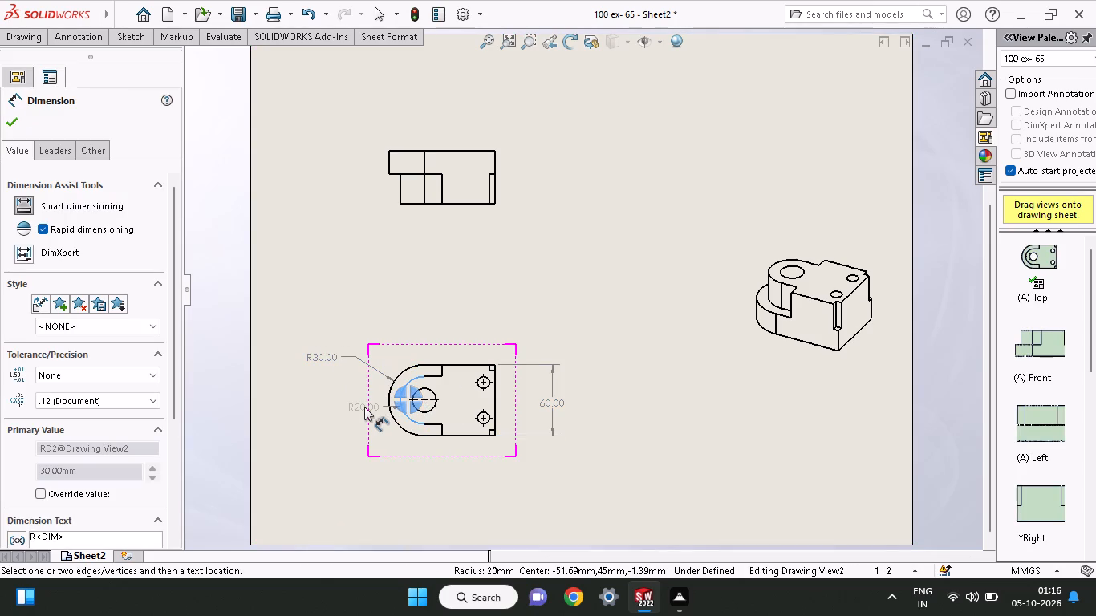
{"action": "left_click", "coordinate": [386, 354]}
{"action": "left_click", "coordinate": [431, 391]}
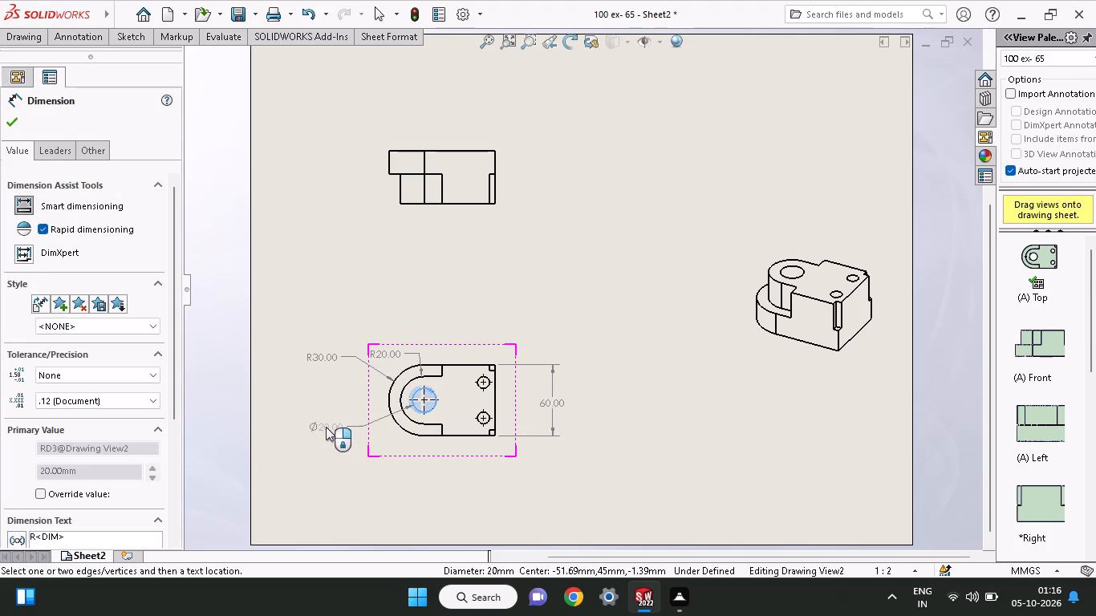
{"action": "left_click", "coordinate": [326, 427]}
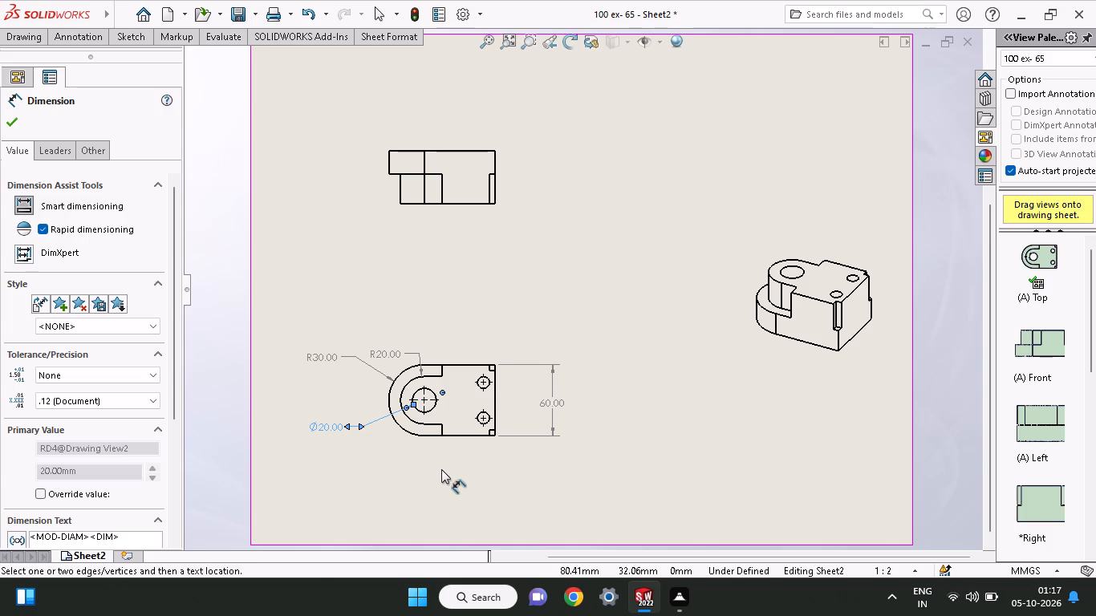
Dimension the diameter of the lower small hole in the top view, placing the value between the large and small holes.
{"action": "left_click", "coordinate": [480, 415]}
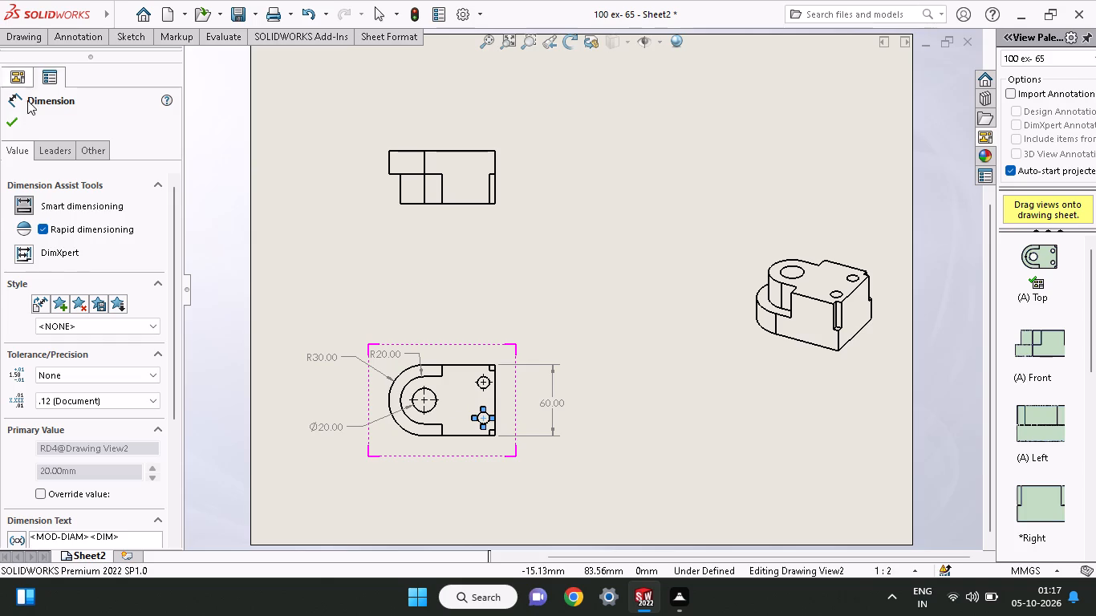
{"action": "left_click", "coordinate": [14, 129]}
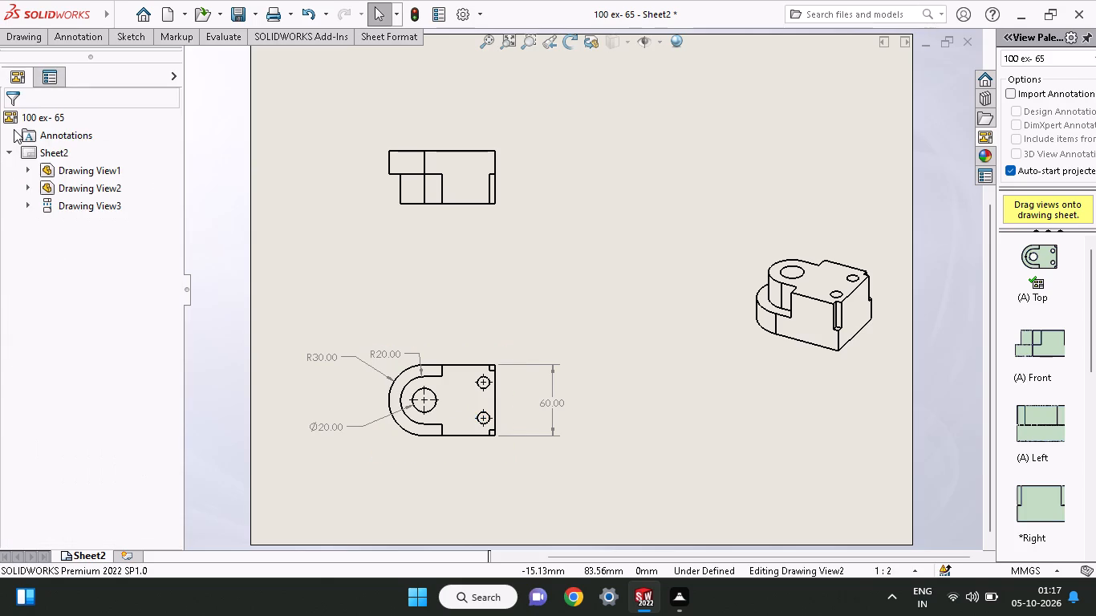
{"action": "left_click", "coordinate": [132, 30]}
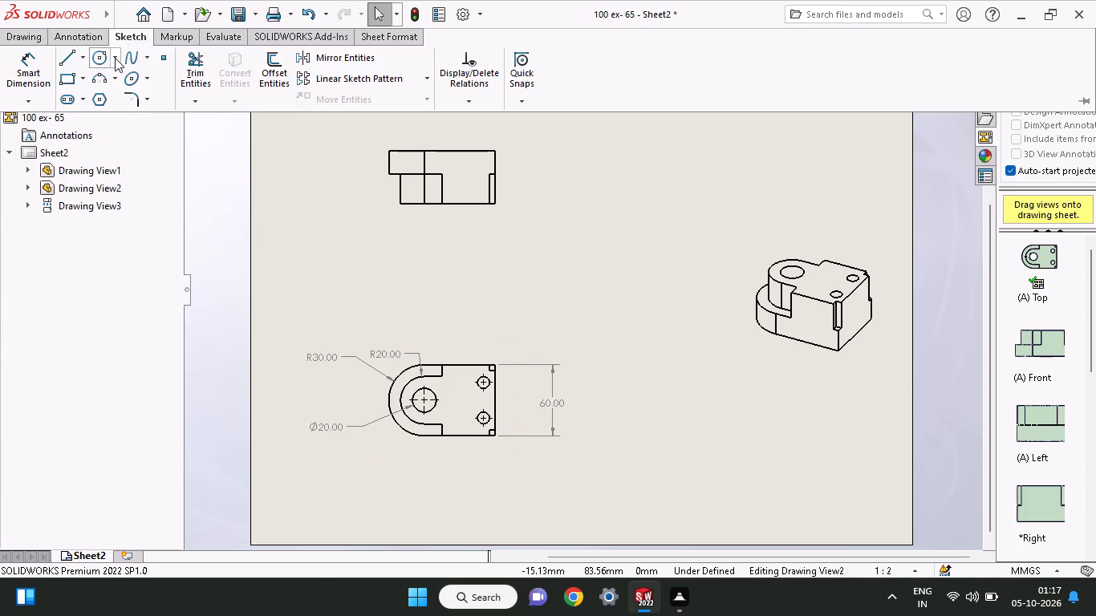
{"action": "left_click", "coordinate": [33, 71]}
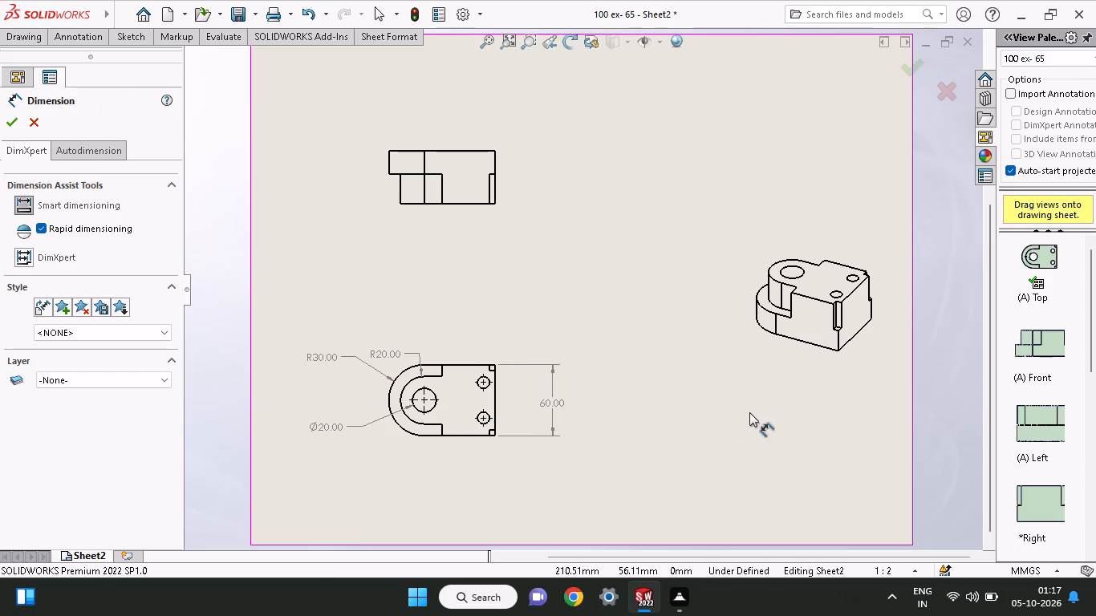
{"action": "scroll", "coordinate": [497, 441], "scroll_direction": "up", "scroll_amount": 3, "text": "ctrl"}
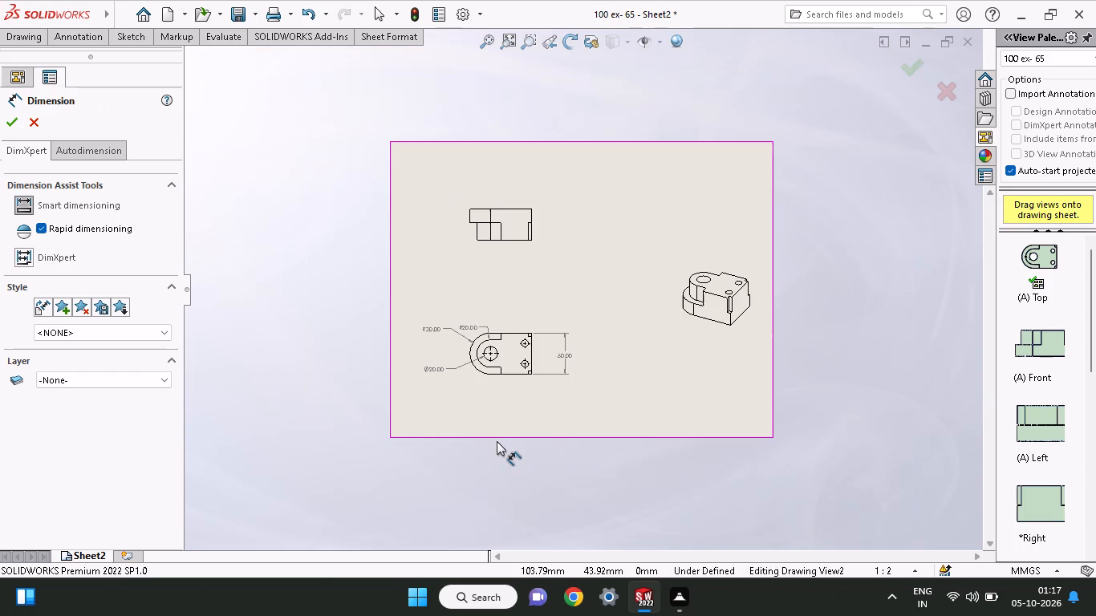
{"action": "scroll", "coordinate": [497, 441], "scroll_direction": "down", "scroll_amount": 1, "text": "ctrl"}
{"action": "scroll", "coordinate": [566, 302], "scroll_direction": "down", "scroll_amount": 3, "text": "ctrl"}
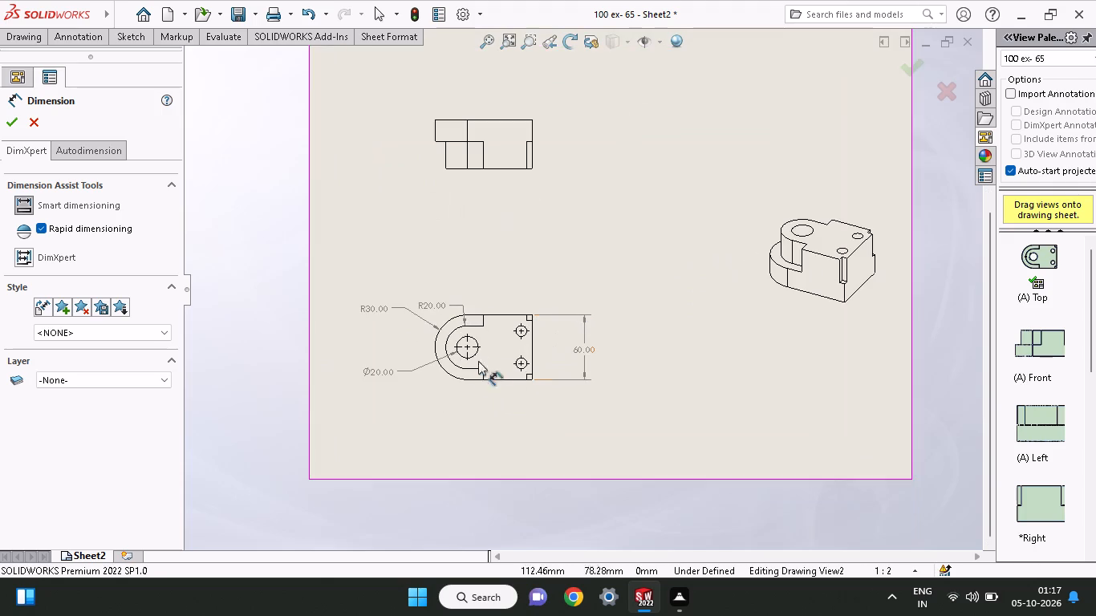
{"action": "scroll", "coordinate": [467, 370], "scroll_direction": "down", "scroll_amount": 2, "text": "ctrl"}
{"action": "scroll", "coordinate": [570, 306], "scroll_direction": "down", "scroll_amount": 2, "text": "ctrl"}
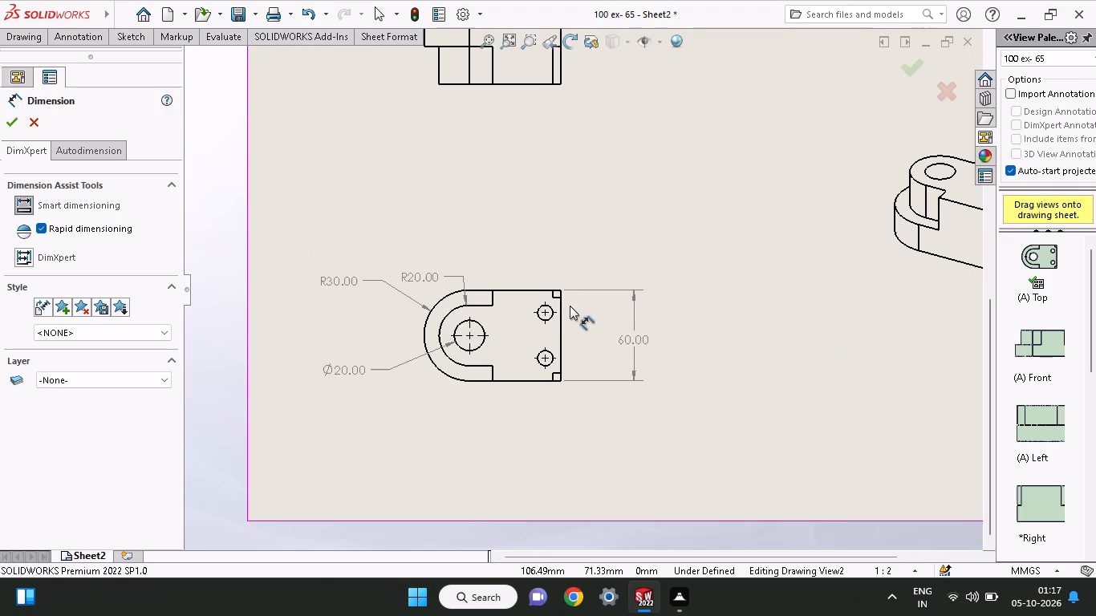
{"action": "scroll", "coordinate": [570, 306], "scroll_direction": "down", "scroll_amount": 3, "text": "ctrl"}
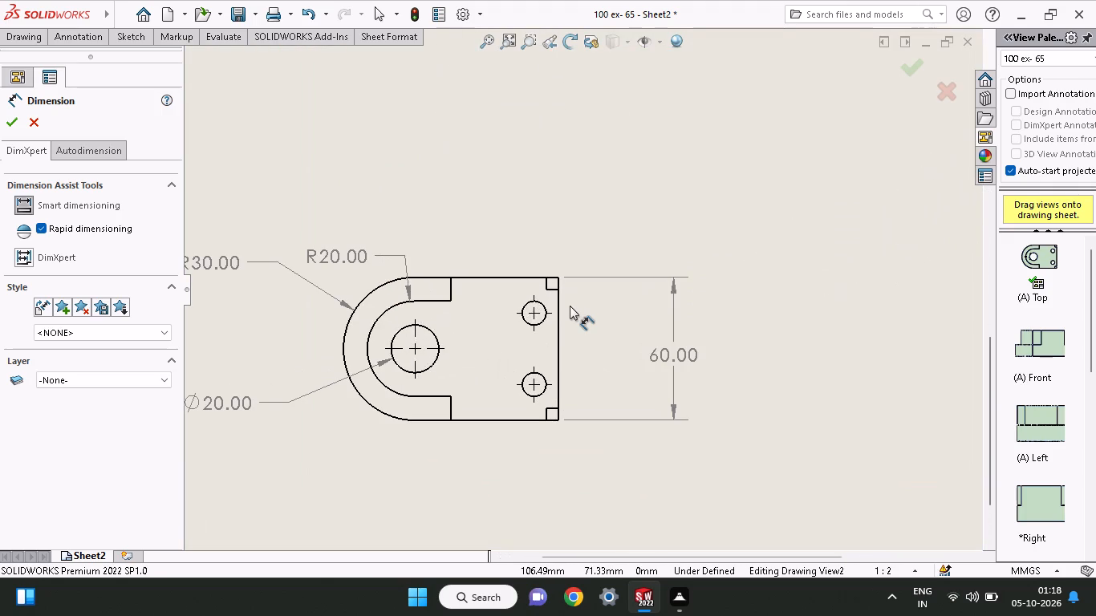
{"action": "left_click", "coordinate": [541, 376]}
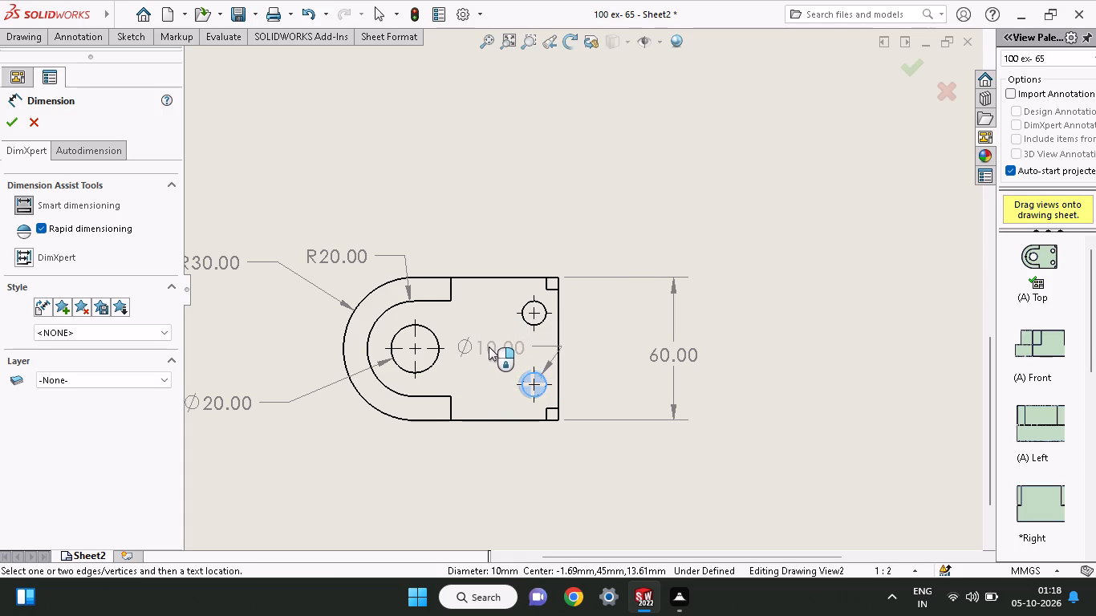
{"action": "left_click", "coordinate": [481, 355]}
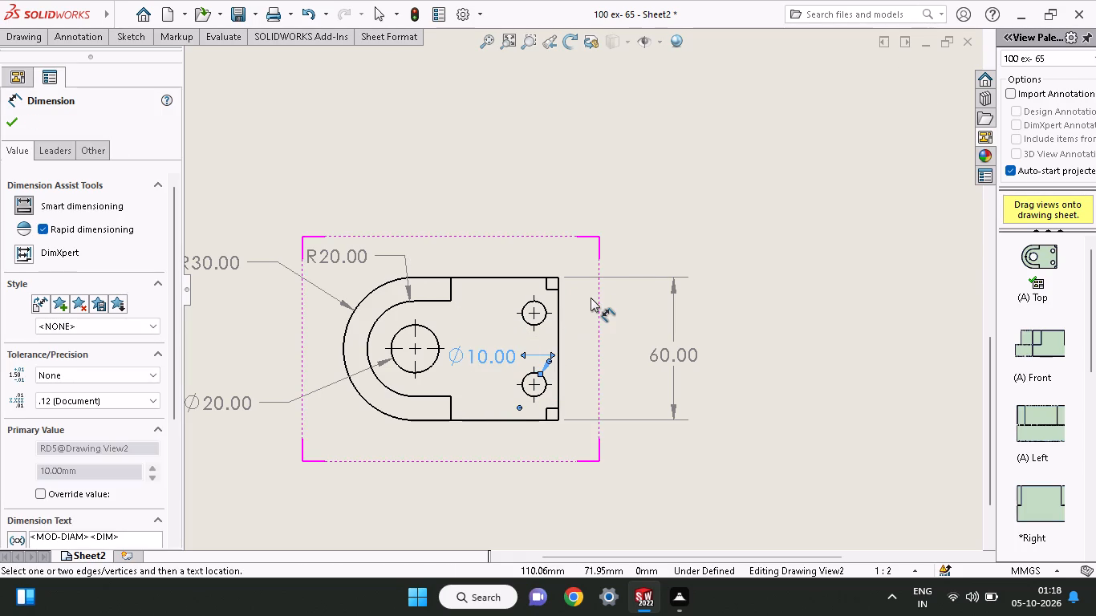
{"action": "left_click", "coordinate": [4, 120]}
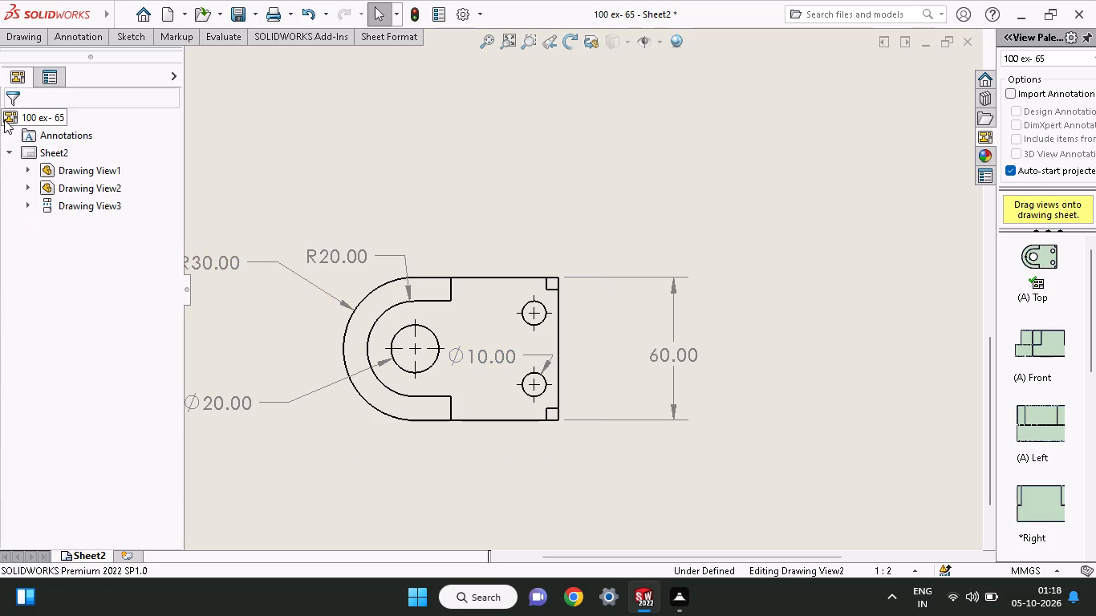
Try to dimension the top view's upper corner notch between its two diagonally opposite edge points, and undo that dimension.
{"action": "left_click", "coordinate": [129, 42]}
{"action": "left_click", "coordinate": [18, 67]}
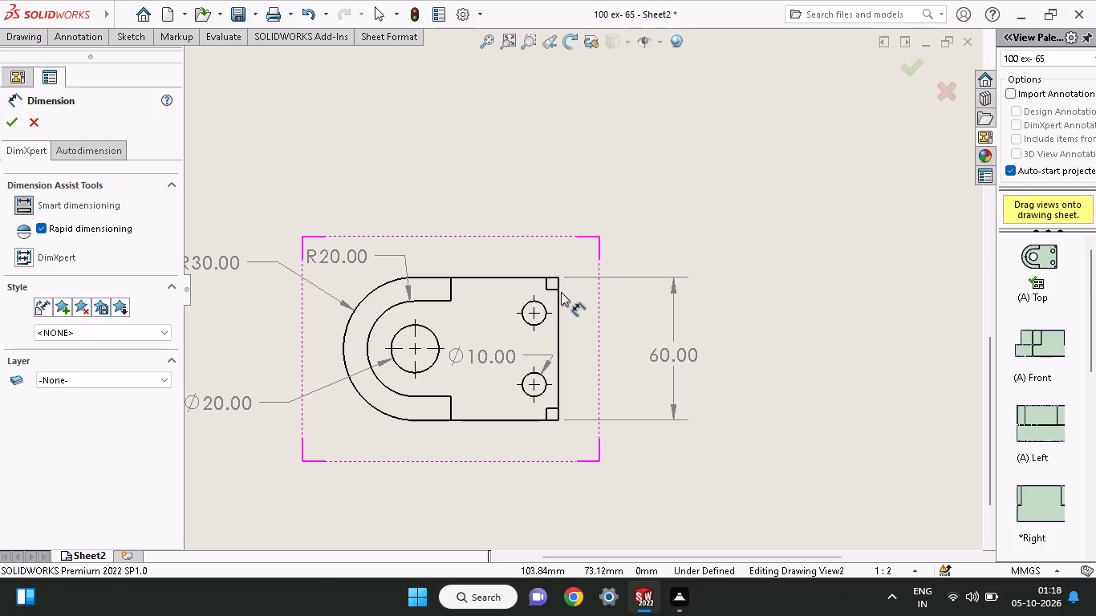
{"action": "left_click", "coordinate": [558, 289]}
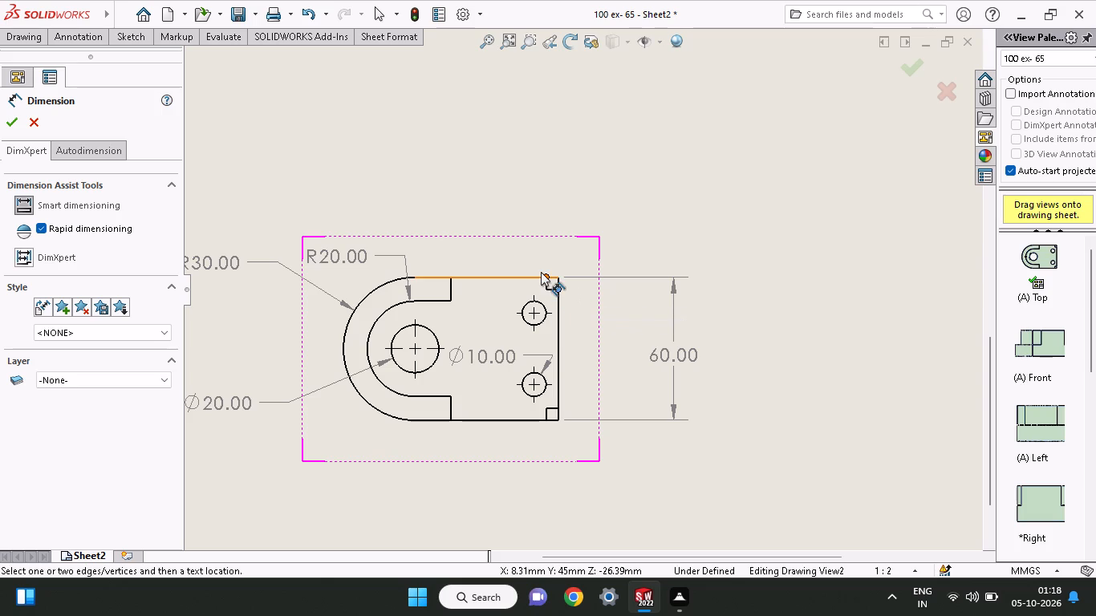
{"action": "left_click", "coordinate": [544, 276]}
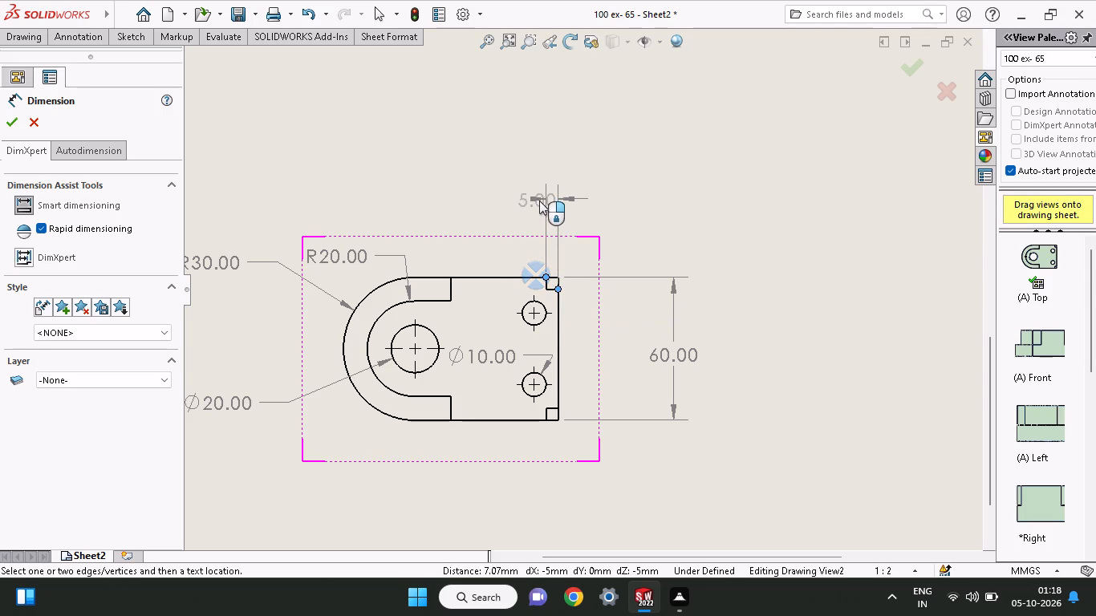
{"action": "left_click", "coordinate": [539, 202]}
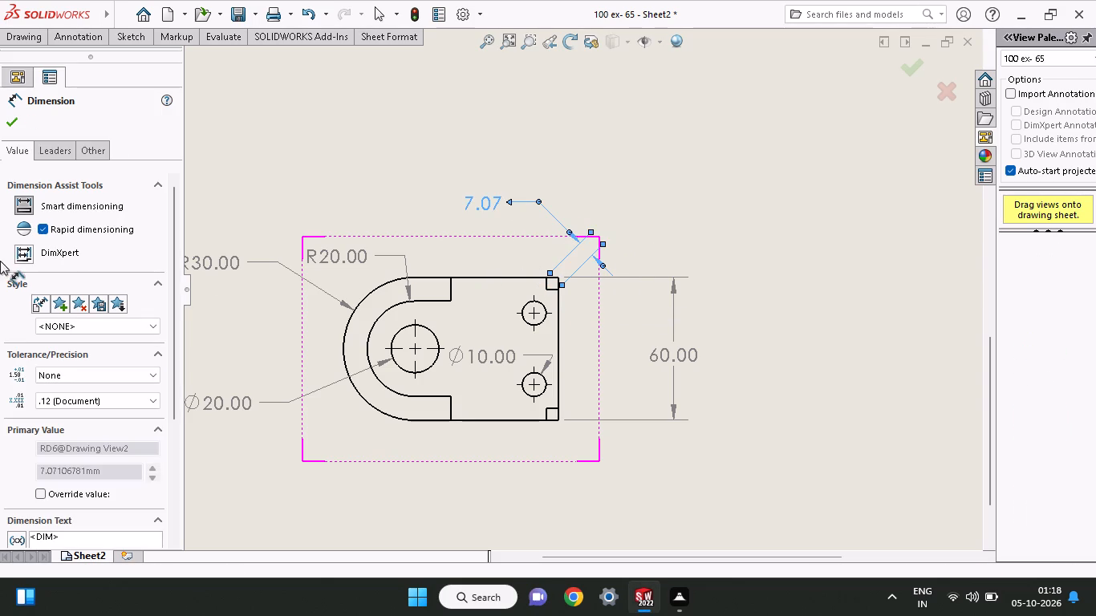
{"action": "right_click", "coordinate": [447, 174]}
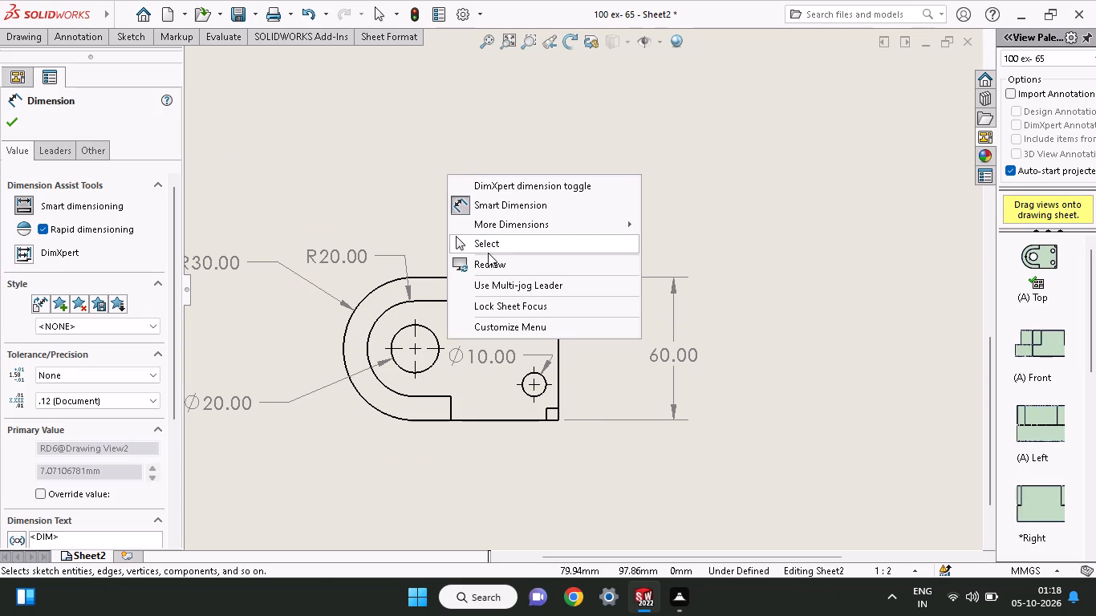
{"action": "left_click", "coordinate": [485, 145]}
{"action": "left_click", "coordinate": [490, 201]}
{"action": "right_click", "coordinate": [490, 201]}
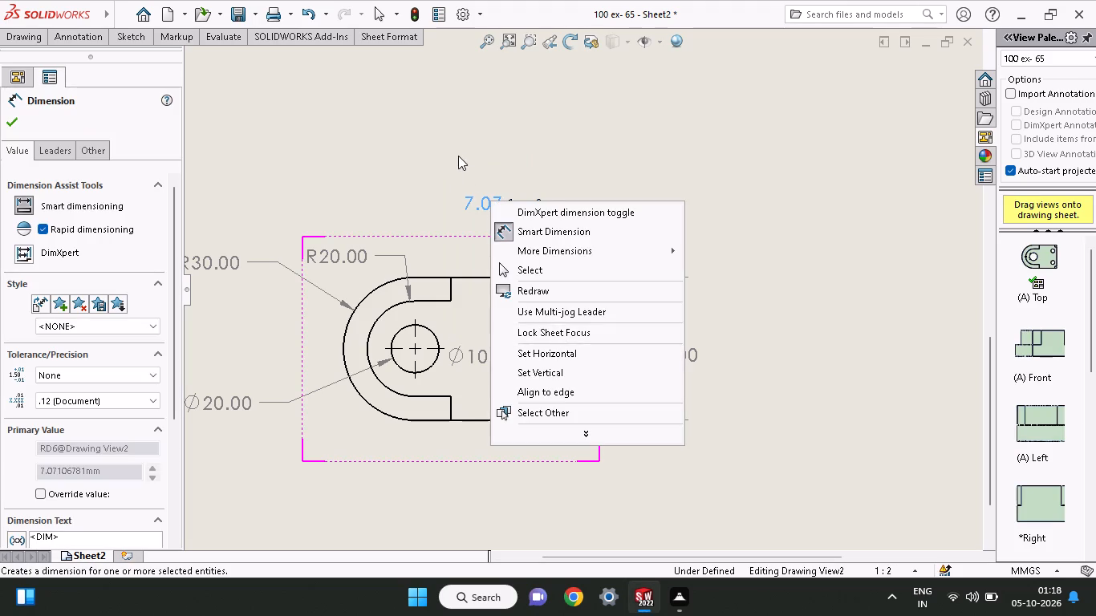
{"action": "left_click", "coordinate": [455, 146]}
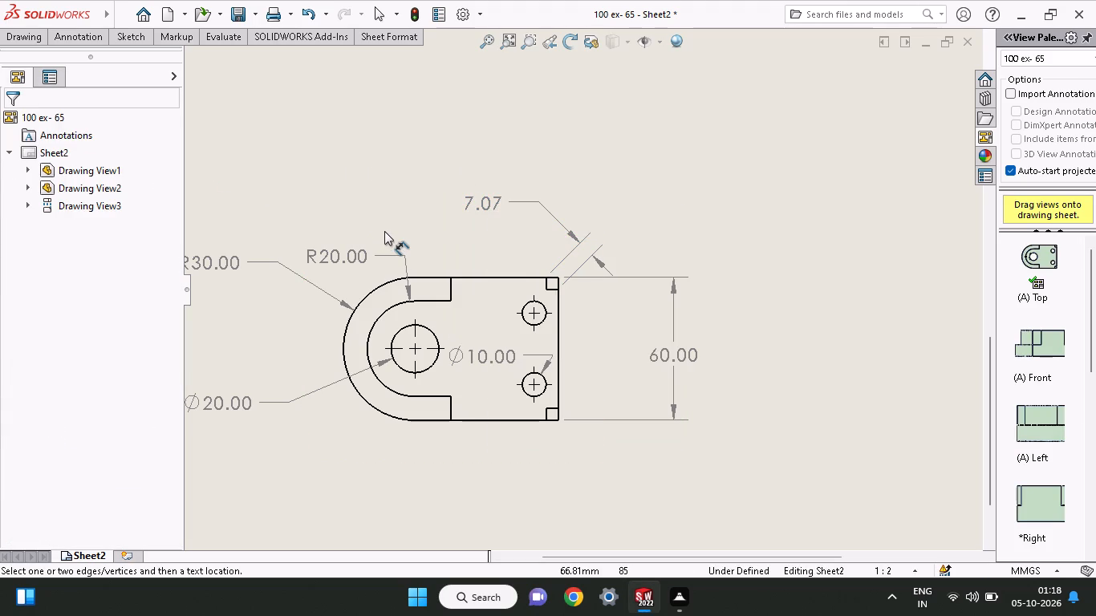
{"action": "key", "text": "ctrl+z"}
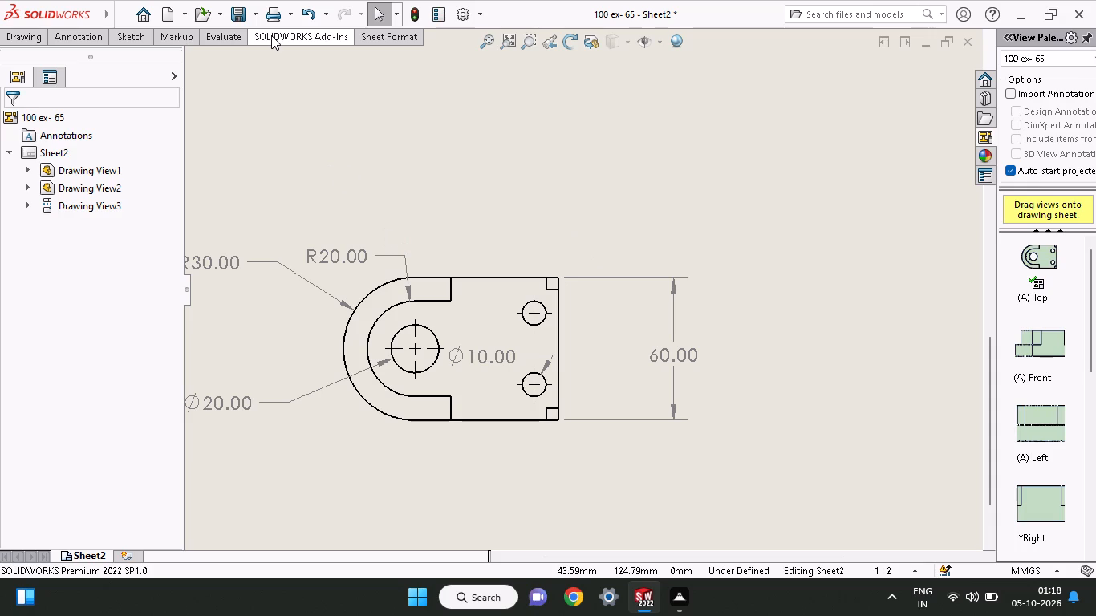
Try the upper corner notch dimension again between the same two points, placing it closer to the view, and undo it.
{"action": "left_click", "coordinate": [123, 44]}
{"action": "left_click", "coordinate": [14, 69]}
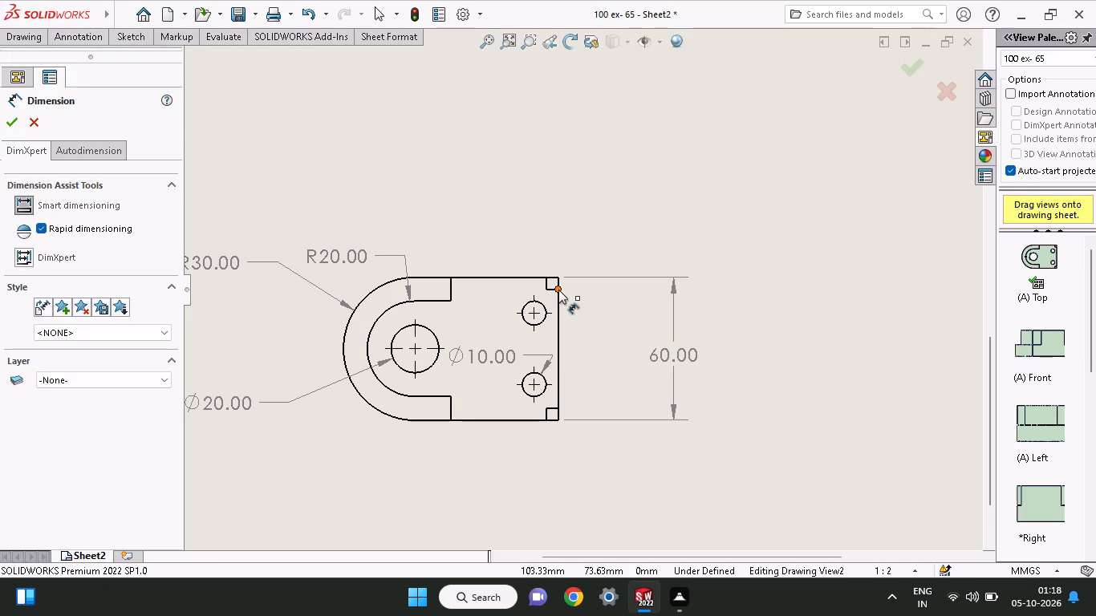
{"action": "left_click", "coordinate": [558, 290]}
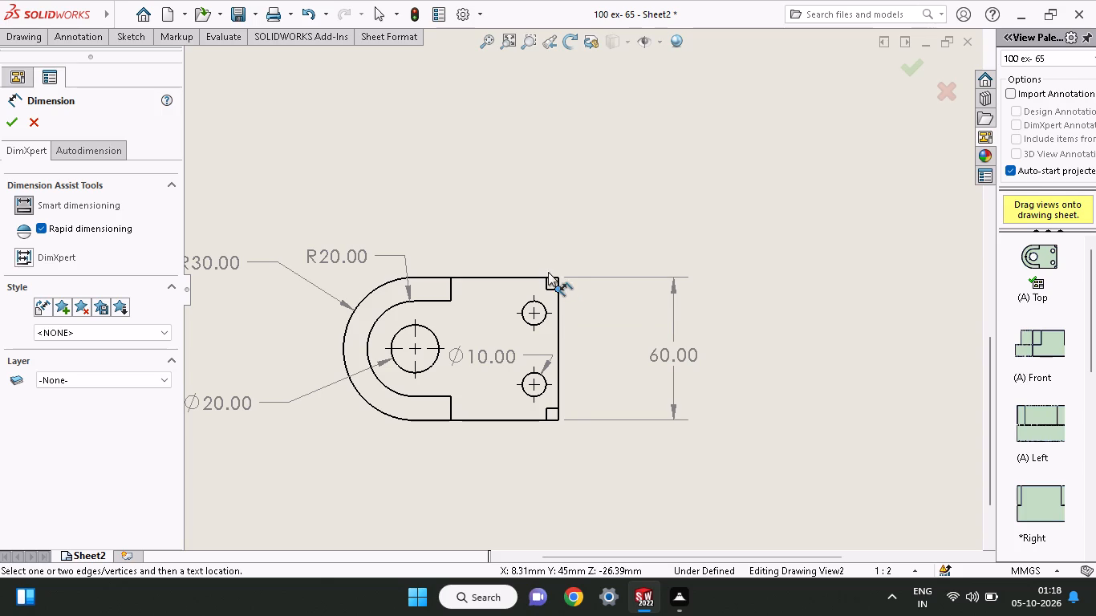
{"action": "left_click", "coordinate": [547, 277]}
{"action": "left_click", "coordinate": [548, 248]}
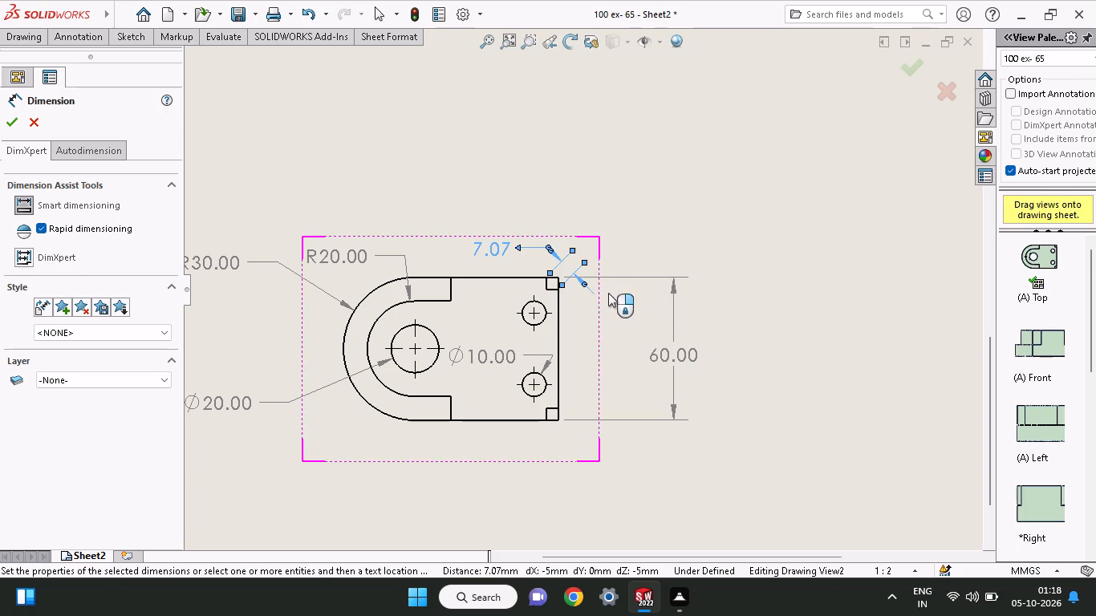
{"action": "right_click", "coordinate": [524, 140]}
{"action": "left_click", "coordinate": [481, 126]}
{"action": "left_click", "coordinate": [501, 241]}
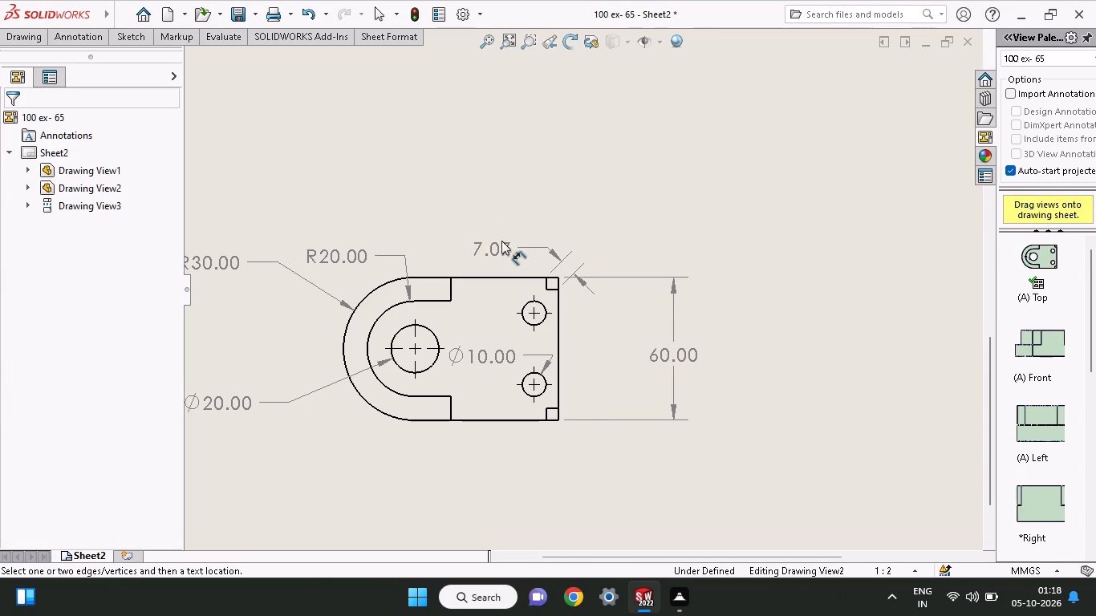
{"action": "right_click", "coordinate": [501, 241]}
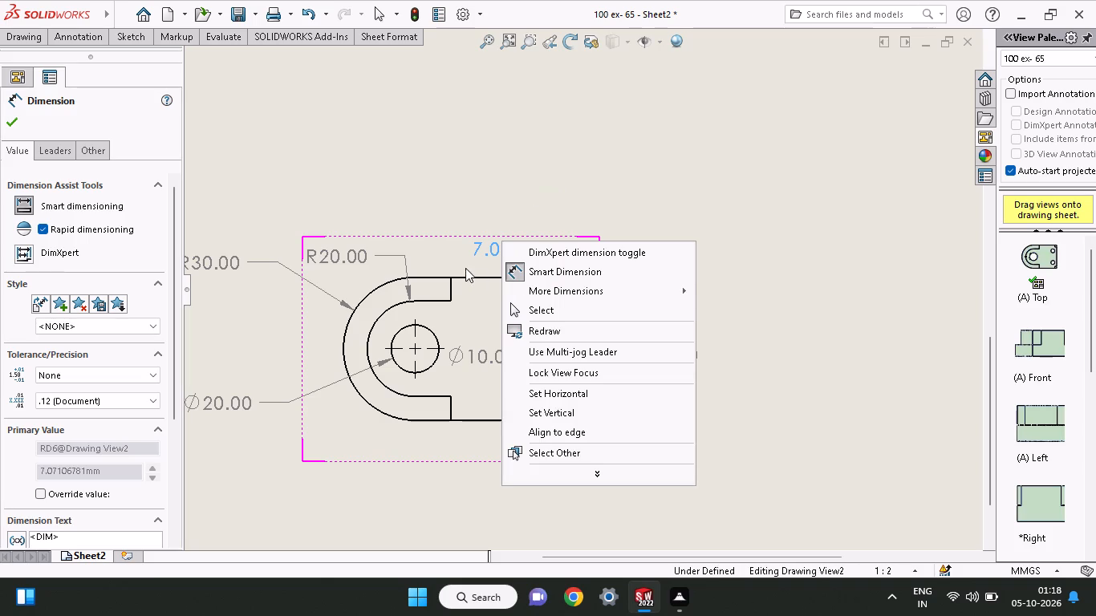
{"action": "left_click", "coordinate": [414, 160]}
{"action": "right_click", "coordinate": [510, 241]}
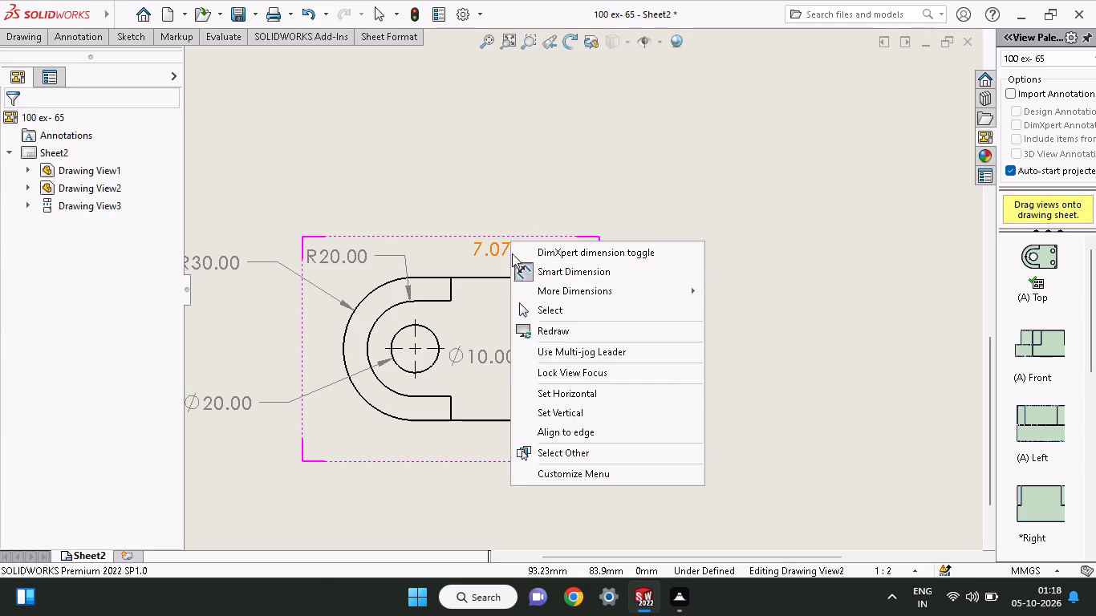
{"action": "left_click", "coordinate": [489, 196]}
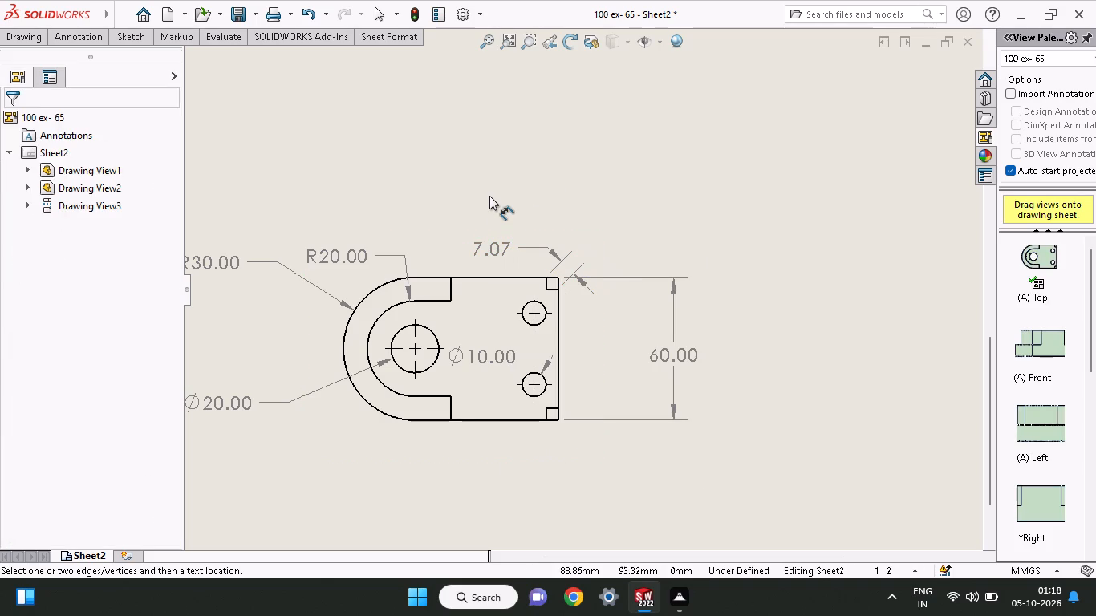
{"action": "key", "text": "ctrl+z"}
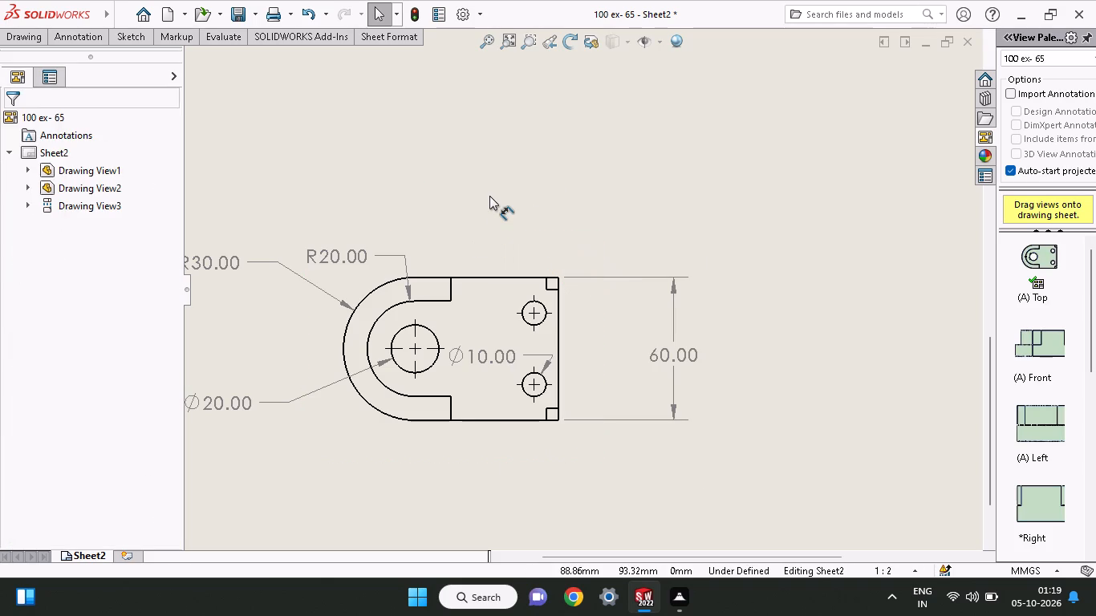
Dimension the upper corner notch's horizontal width from the view's outer corner to the notch's inner edge, placing the value above the view.
{"action": "scroll", "coordinate": [538, 221], "scroll_direction": "up", "scroll_amount": 5, "text": "ctrl"}
{"action": "scroll", "coordinate": [538, 221], "scroll_direction": "down", "scroll_amount": 5, "text": "ctrl"}
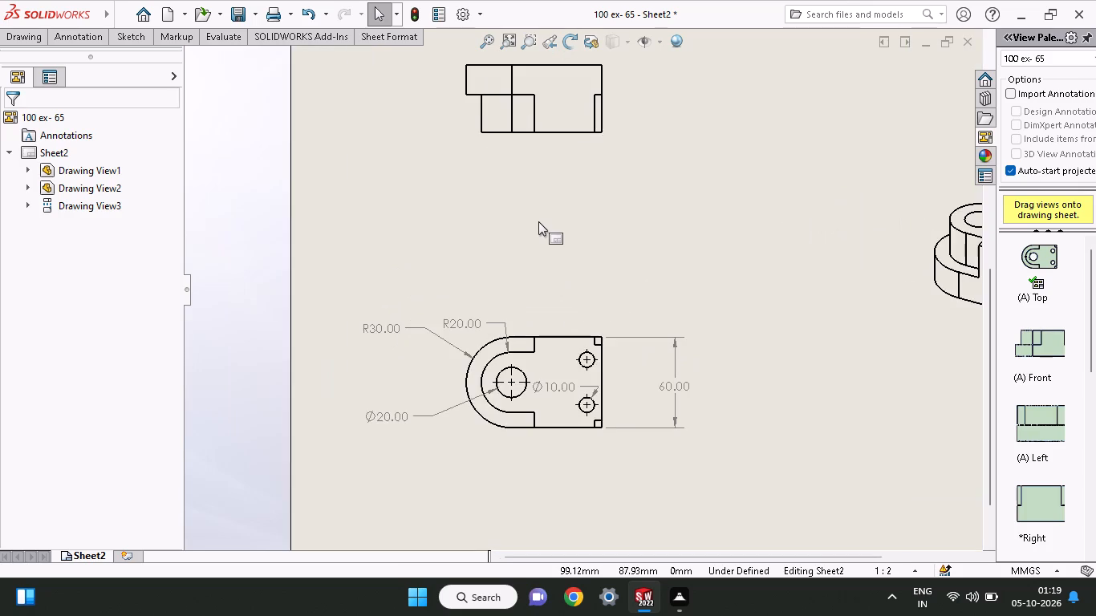
{"action": "scroll", "coordinate": [610, 363], "scroll_direction": "down", "scroll_amount": 6, "text": "ctrl"}
{"action": "scroll", "coordinate": [610, 363], "scroll_direction": "left", "scroll_amount": 1}
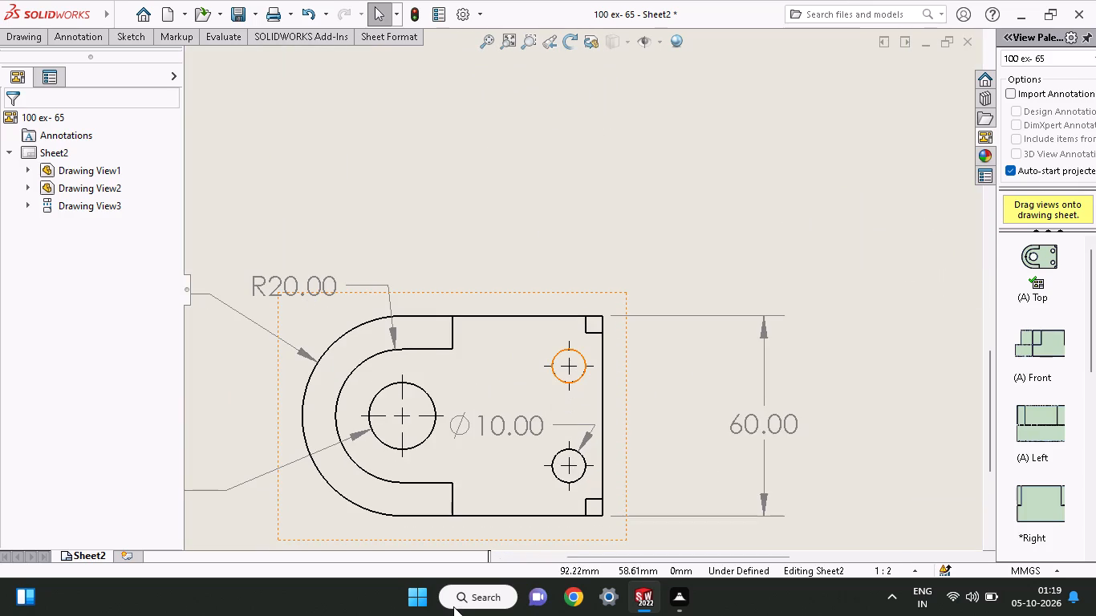
{"action": "scroll", "coordinate": [614, 400], "scroll_direction": "down", "scroll_amount": 4, "text": "ctrl"}
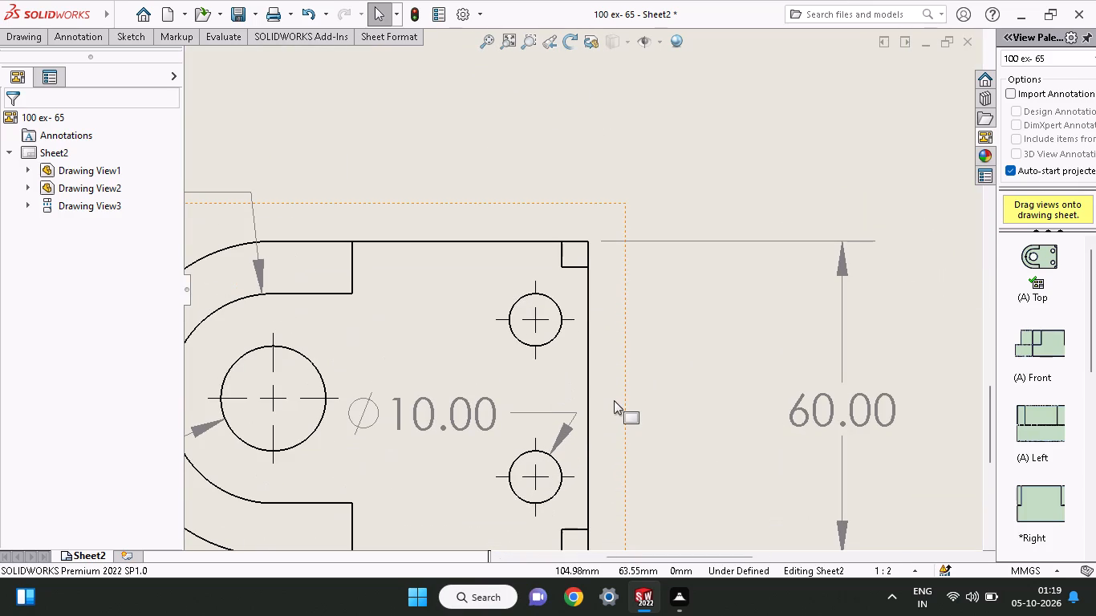
{"action": "left_click", "coordinate": [127, 43]}
{"action": "left_click", "coordinate": [30, 69]}
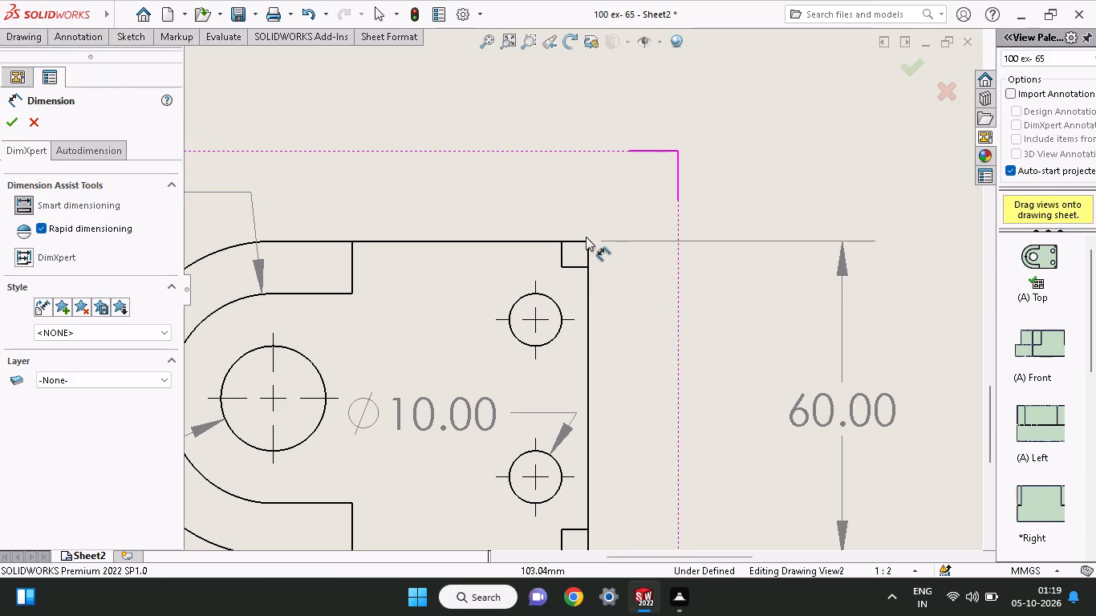
{"action": "left_click", "coordinate": [588, 241]}
{"action": "left_click", "coordinate": [560, 241]}
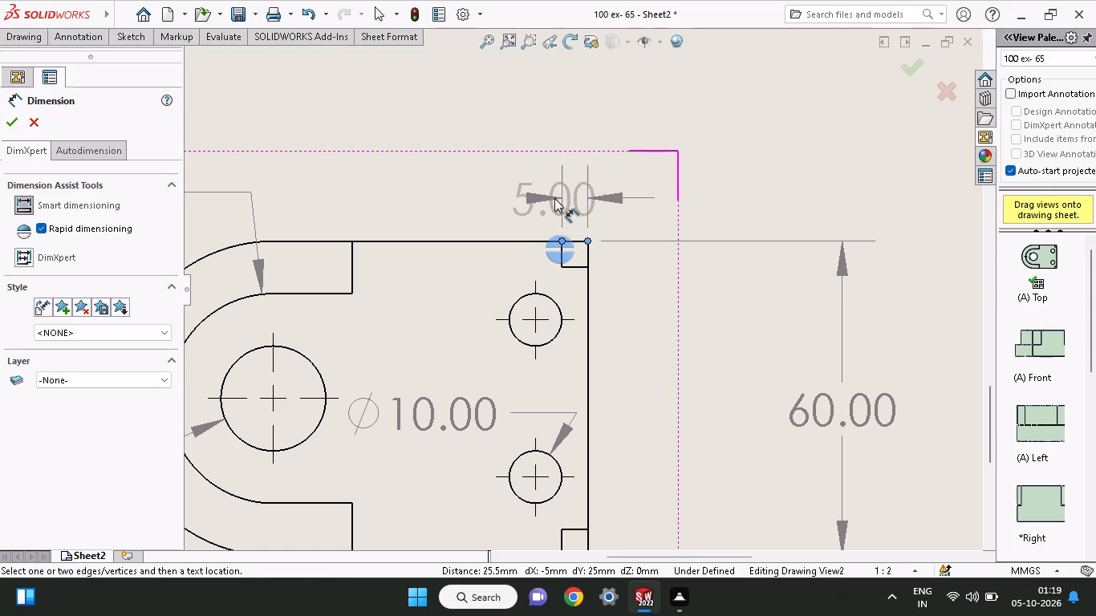
{"action": "left_click", "coordinate": [554, 166]}
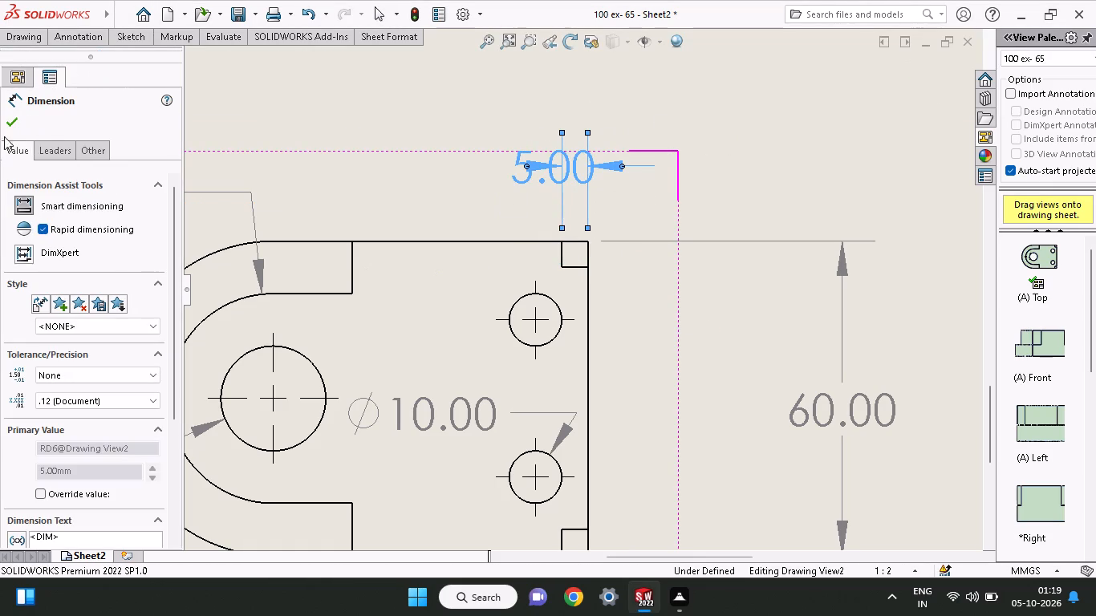
{"action": "left_click", "coordinate": [7, 127]}
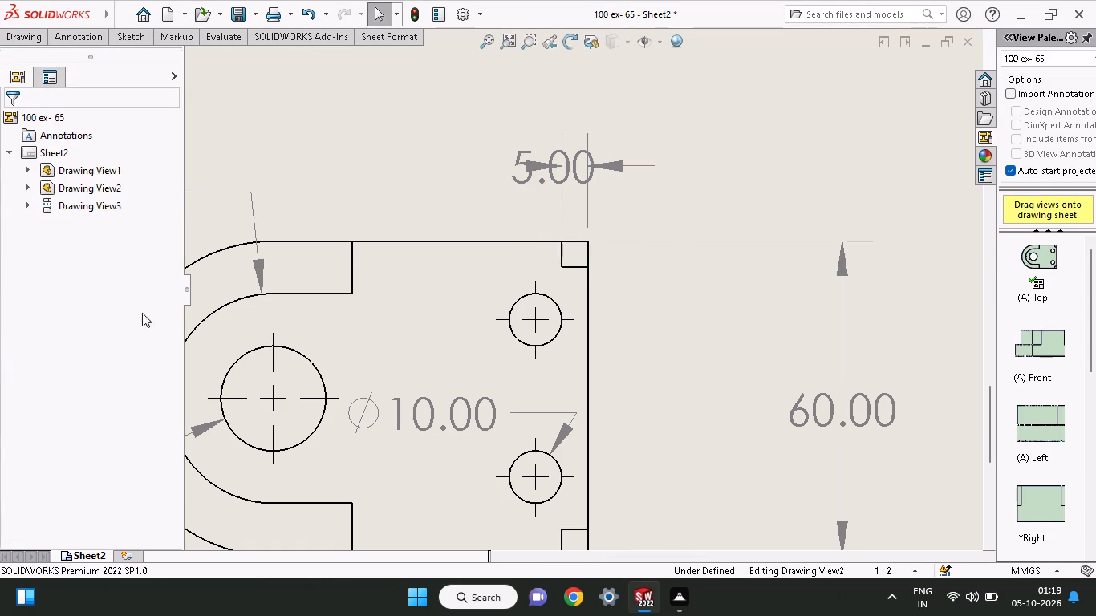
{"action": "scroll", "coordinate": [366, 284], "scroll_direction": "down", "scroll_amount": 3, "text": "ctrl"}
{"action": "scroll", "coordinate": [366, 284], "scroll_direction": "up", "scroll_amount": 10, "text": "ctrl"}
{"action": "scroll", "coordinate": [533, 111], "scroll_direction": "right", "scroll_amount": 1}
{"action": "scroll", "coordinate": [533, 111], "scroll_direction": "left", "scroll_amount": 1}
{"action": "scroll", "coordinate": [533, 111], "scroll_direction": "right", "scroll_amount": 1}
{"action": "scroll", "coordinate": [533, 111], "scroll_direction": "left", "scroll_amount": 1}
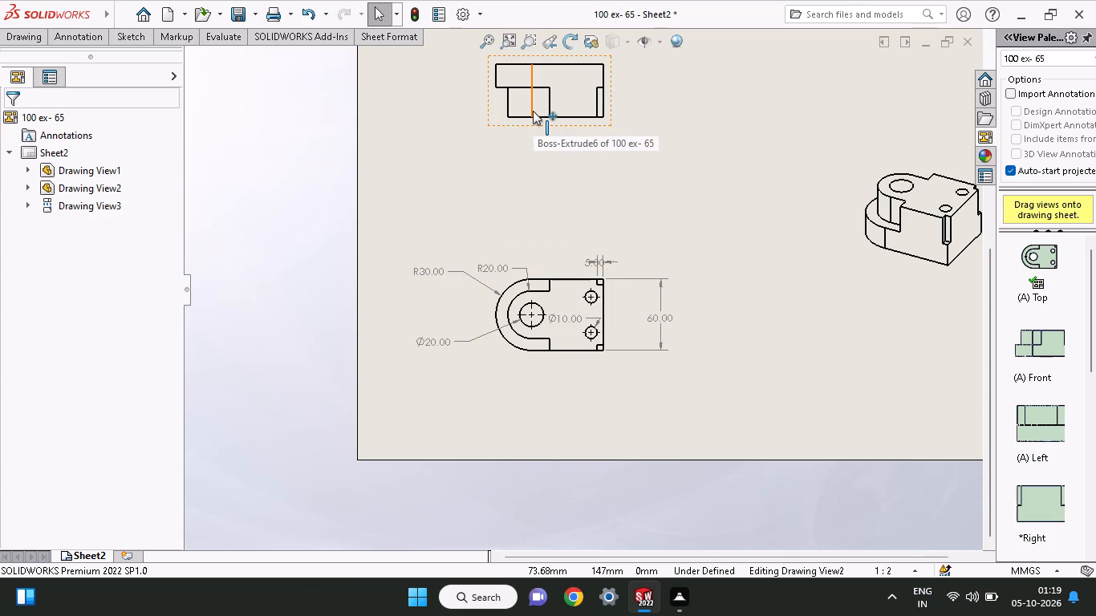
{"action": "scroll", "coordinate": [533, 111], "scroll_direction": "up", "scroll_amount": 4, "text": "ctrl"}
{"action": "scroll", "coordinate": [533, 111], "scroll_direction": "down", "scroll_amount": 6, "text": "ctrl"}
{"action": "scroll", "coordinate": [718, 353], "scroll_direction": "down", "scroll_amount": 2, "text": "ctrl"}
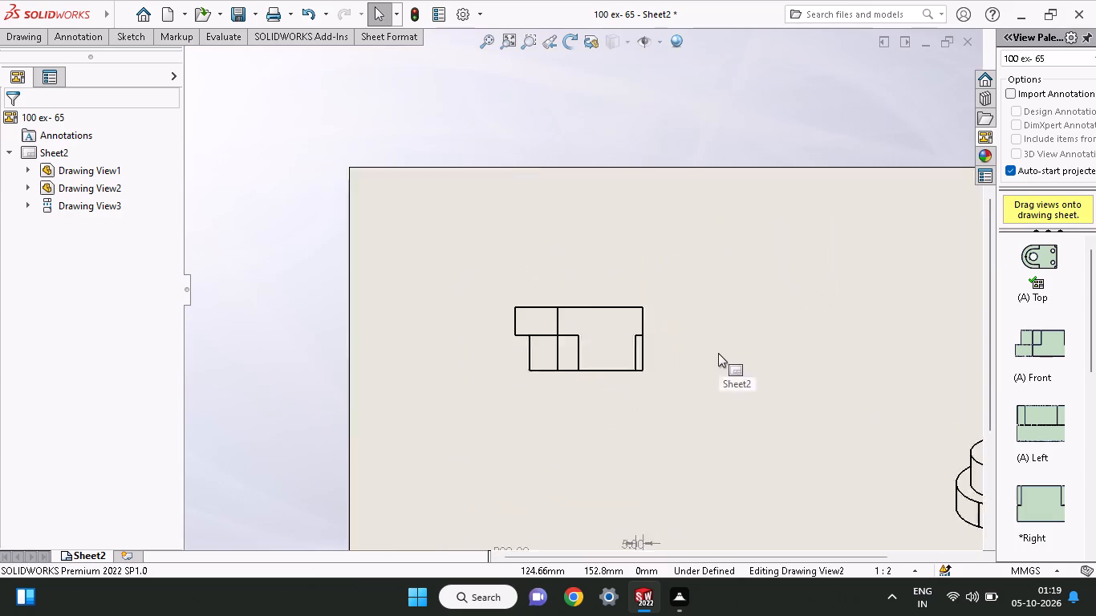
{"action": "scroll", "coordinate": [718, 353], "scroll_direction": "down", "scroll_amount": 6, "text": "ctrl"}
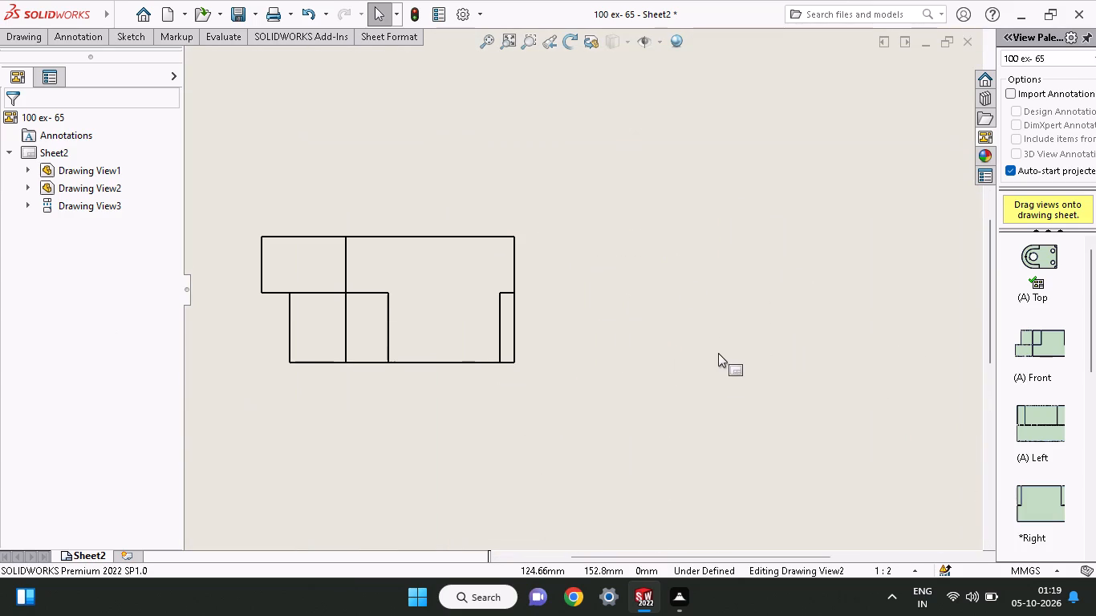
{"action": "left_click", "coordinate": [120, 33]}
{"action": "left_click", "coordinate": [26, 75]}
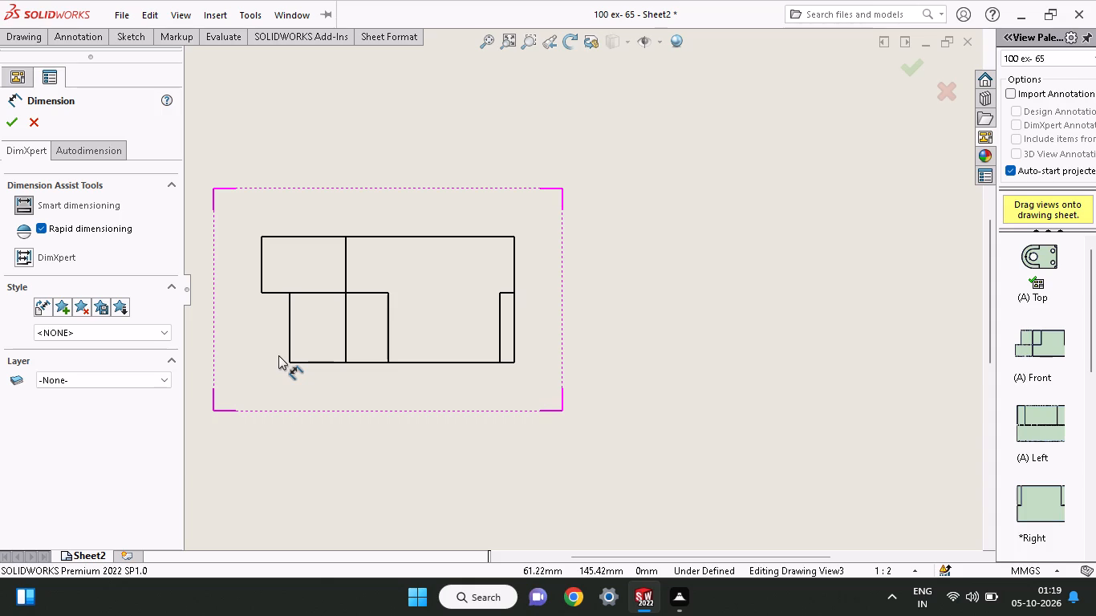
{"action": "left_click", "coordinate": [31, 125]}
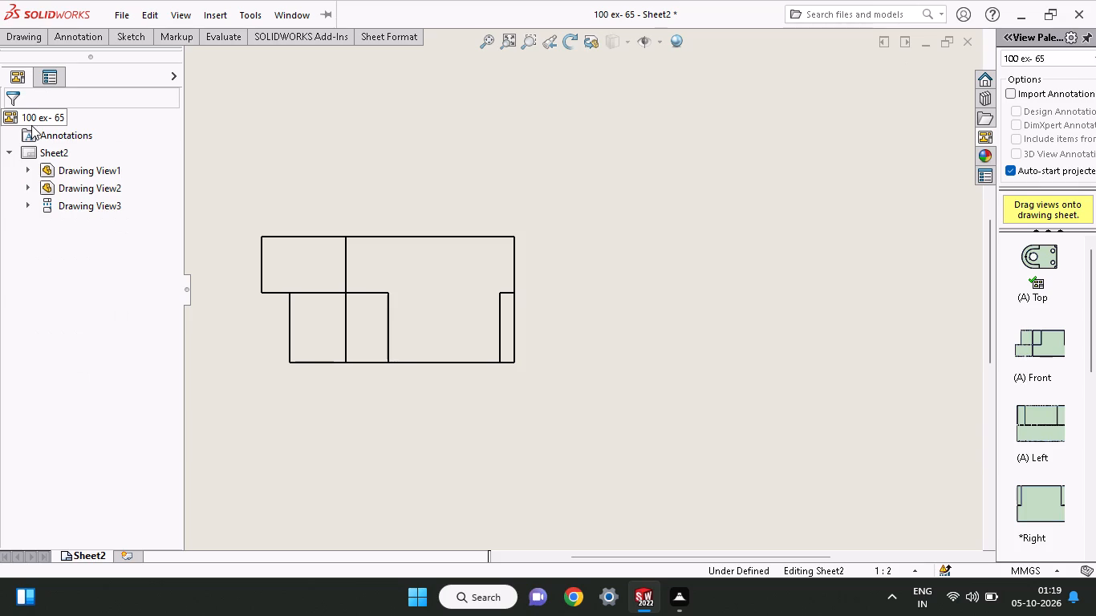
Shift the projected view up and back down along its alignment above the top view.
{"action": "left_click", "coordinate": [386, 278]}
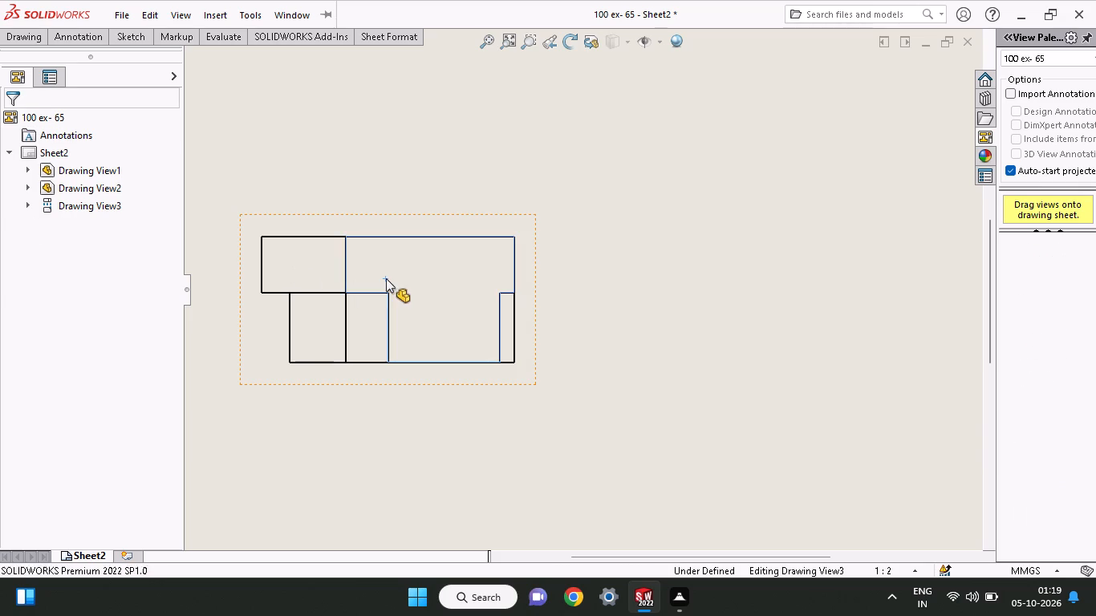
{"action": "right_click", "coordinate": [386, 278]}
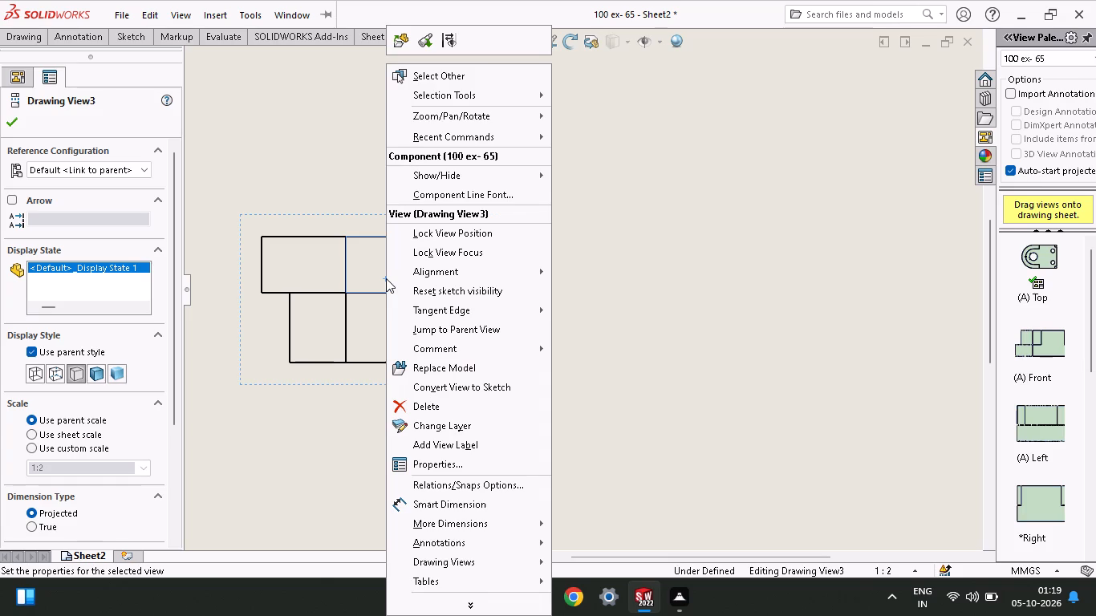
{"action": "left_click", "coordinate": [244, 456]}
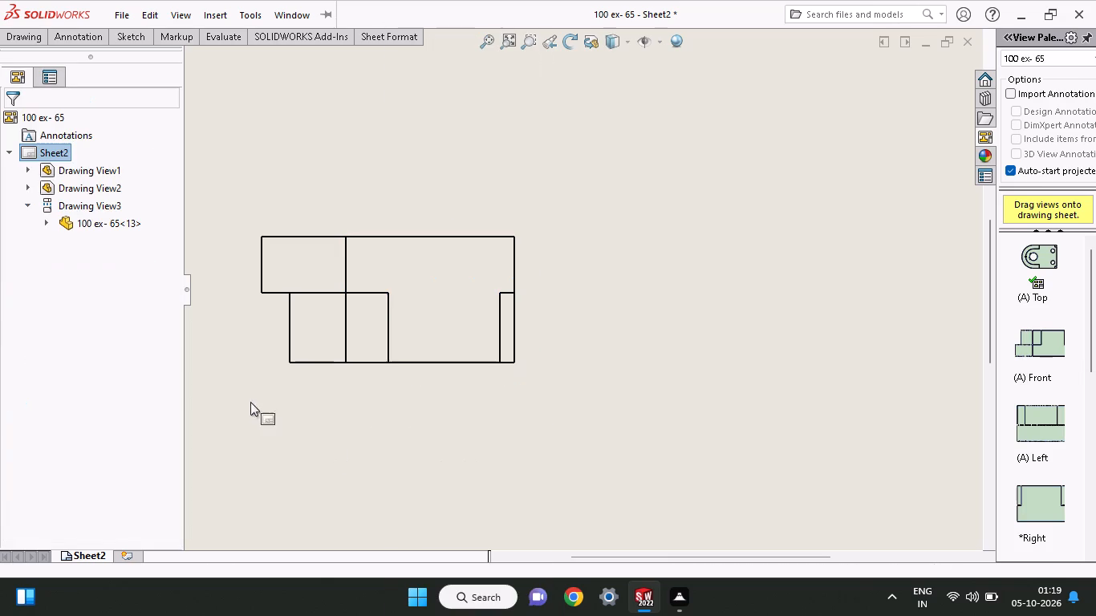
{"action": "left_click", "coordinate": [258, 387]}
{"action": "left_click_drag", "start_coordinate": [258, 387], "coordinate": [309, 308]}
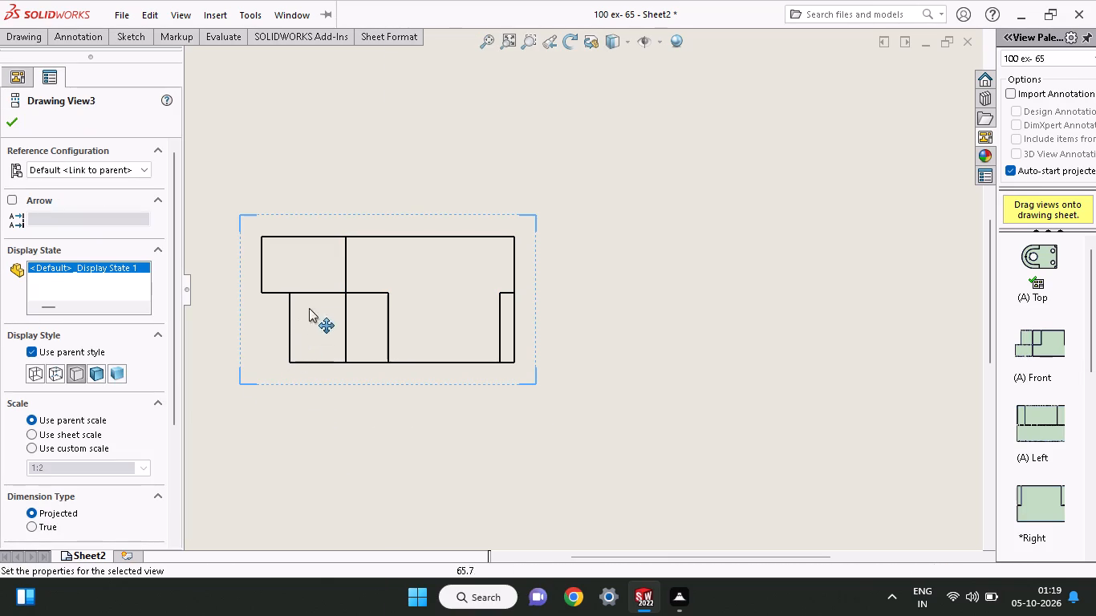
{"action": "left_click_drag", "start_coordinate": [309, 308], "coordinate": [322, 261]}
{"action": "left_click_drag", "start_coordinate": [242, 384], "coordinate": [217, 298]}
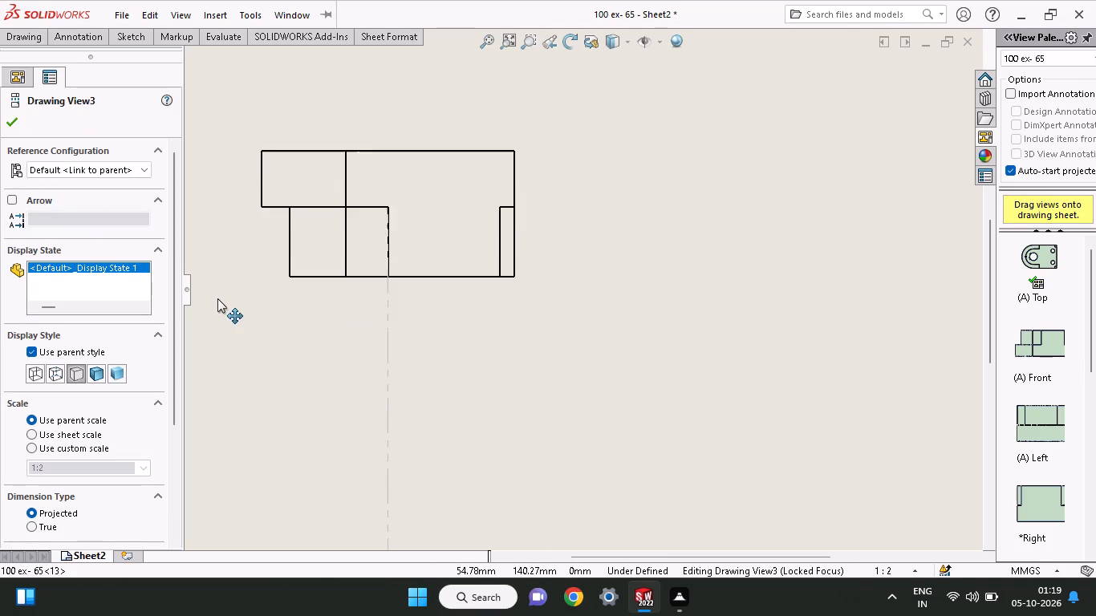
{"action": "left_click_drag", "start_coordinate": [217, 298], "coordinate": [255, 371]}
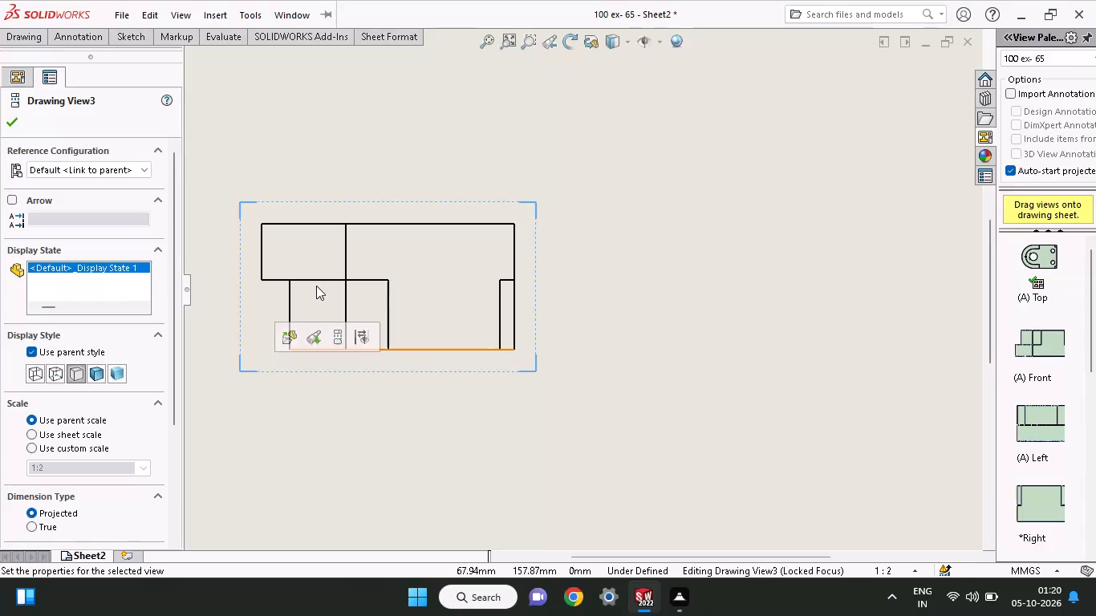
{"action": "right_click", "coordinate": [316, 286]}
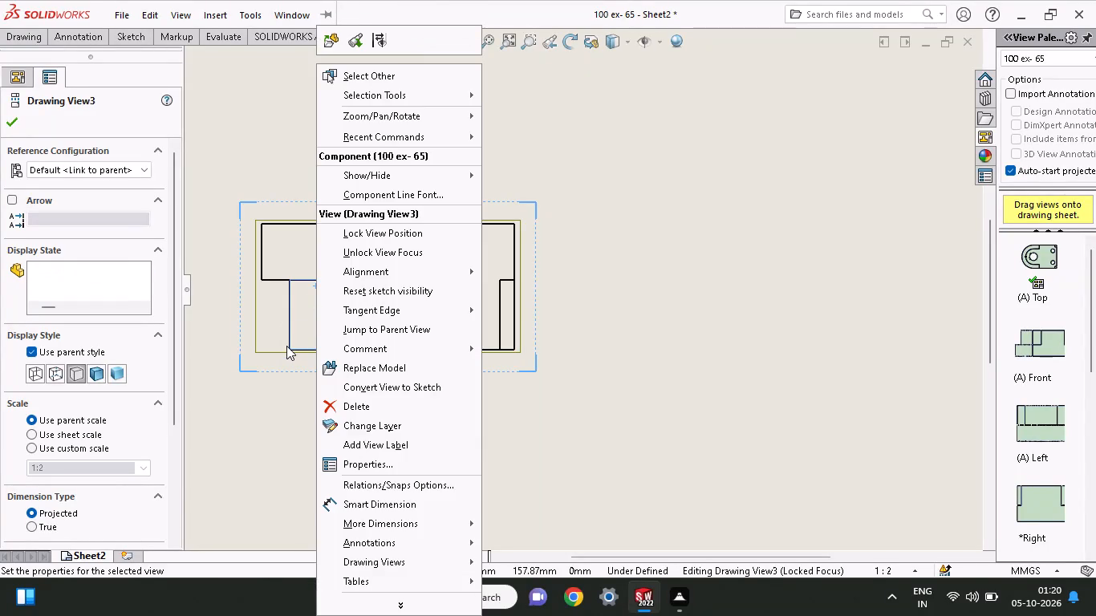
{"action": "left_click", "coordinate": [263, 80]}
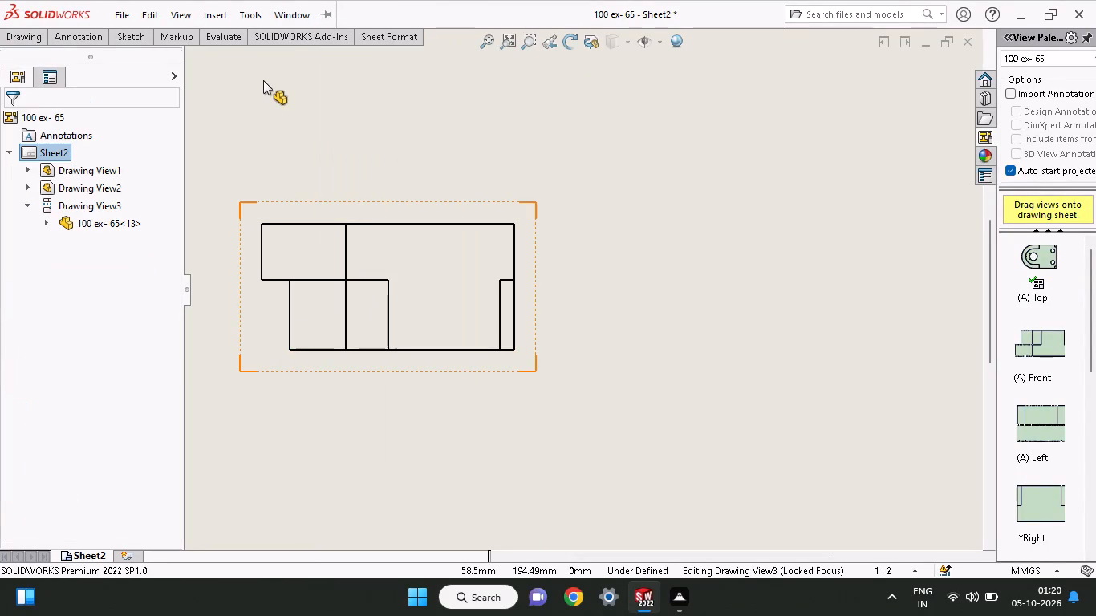
Delete the inverted projected view located above the top view.
{"action": "left_click_drag", "start_coordinate": [1095, 322], "coordinate": [1094, 341]}
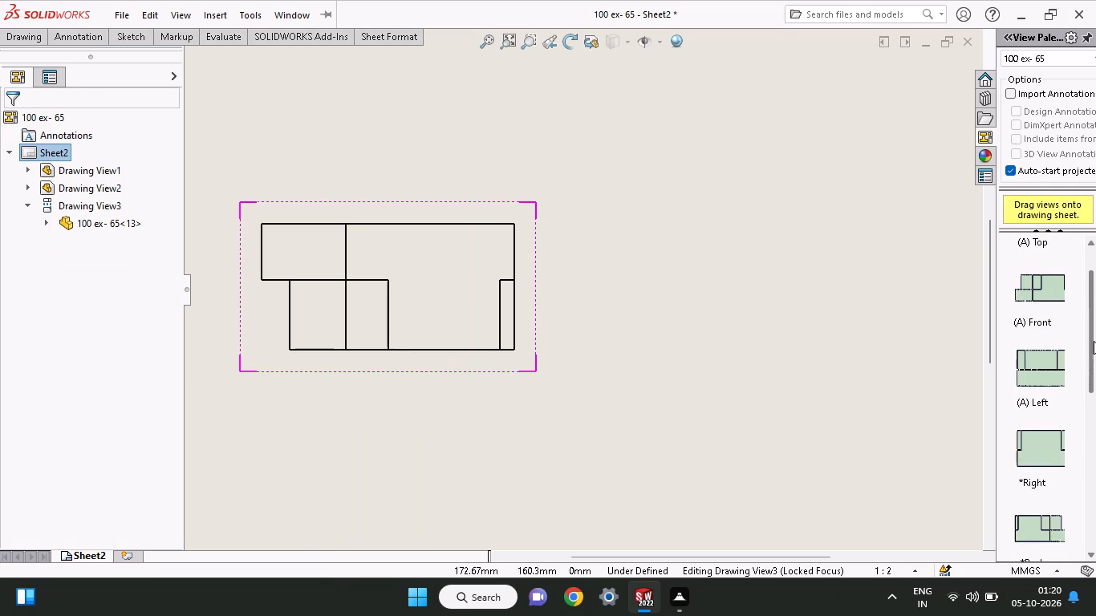
{"action": "left_click_drag", "start_coordinate": [1094, 341], "coordinate": [1094, 334]}
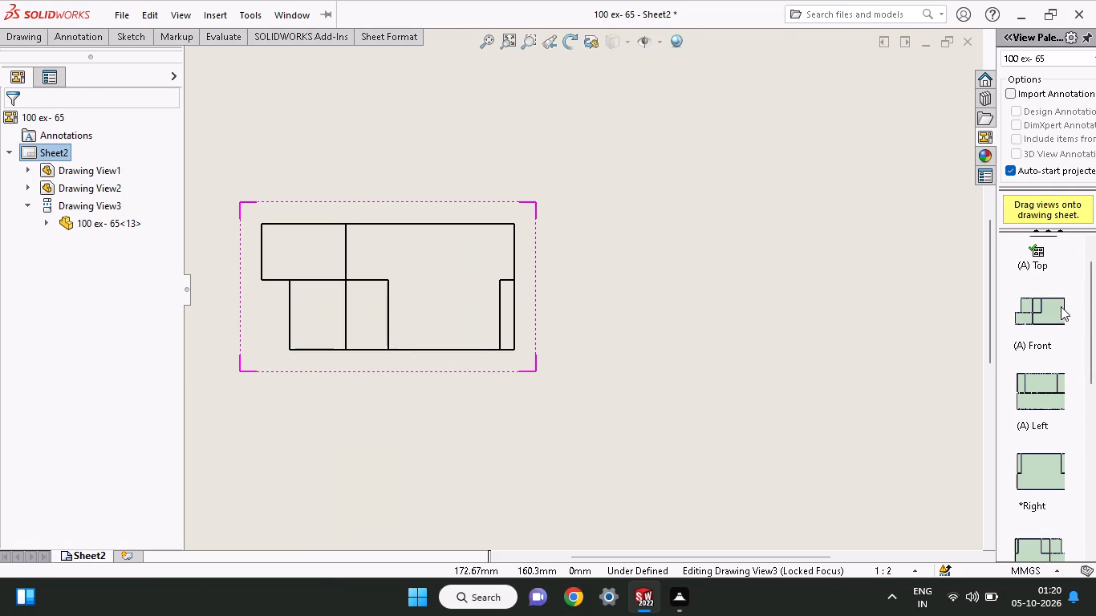
{"action": "right_click", "coordinate": [492, 318]}
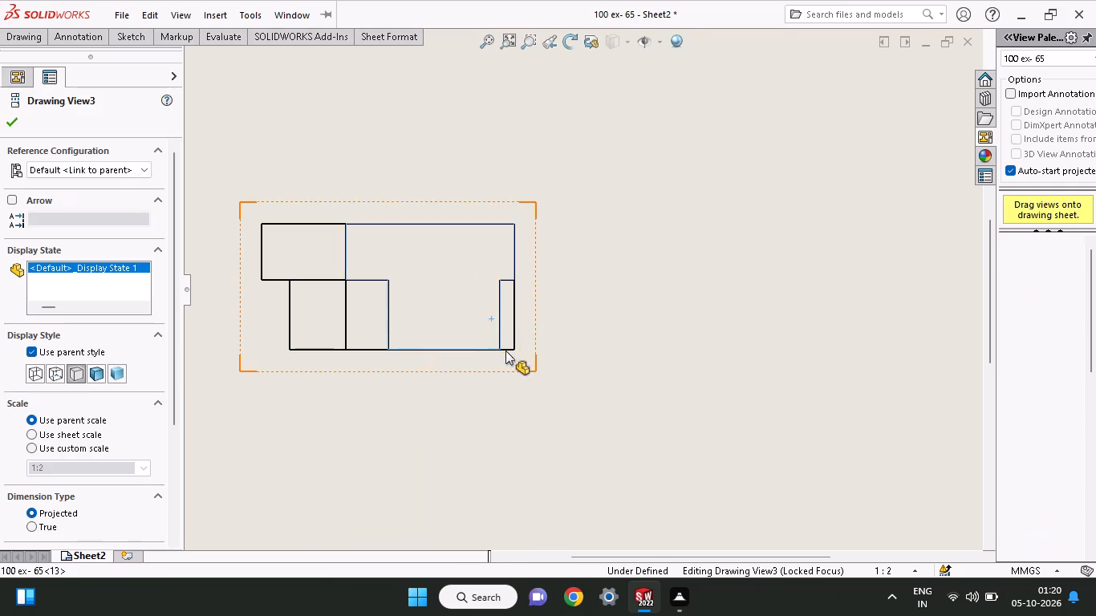
{"action": "left_click", "coordinate": [527, 407]}
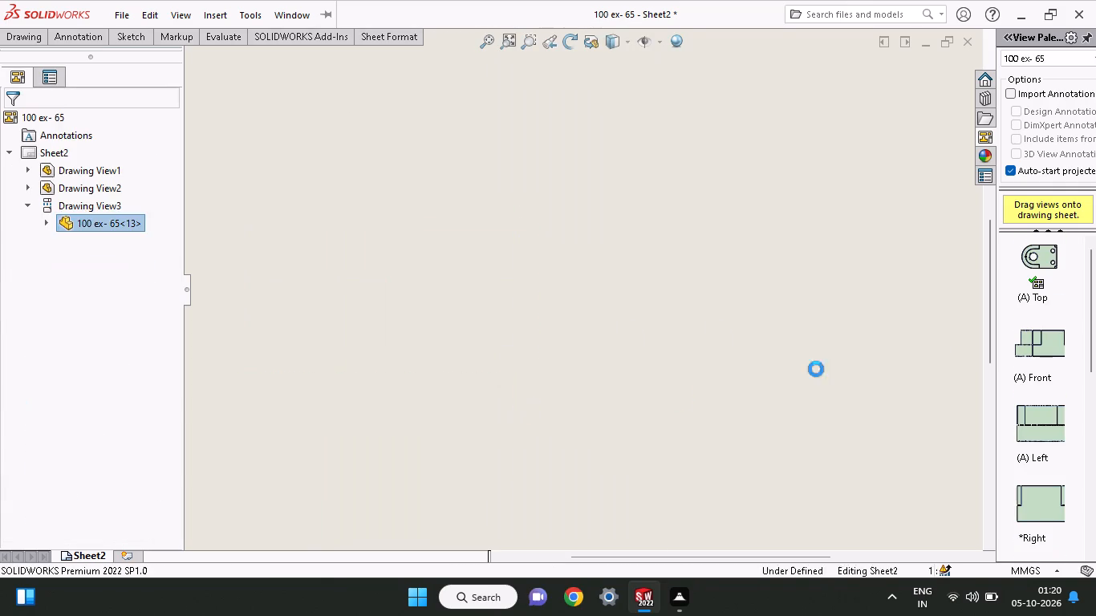
Place the Front view from the view palette onto the sheet, aligned above the top view.
{"action": "left_click_drag", "start_coordinate": [1047, 345], "coordinate": [321, 254]}
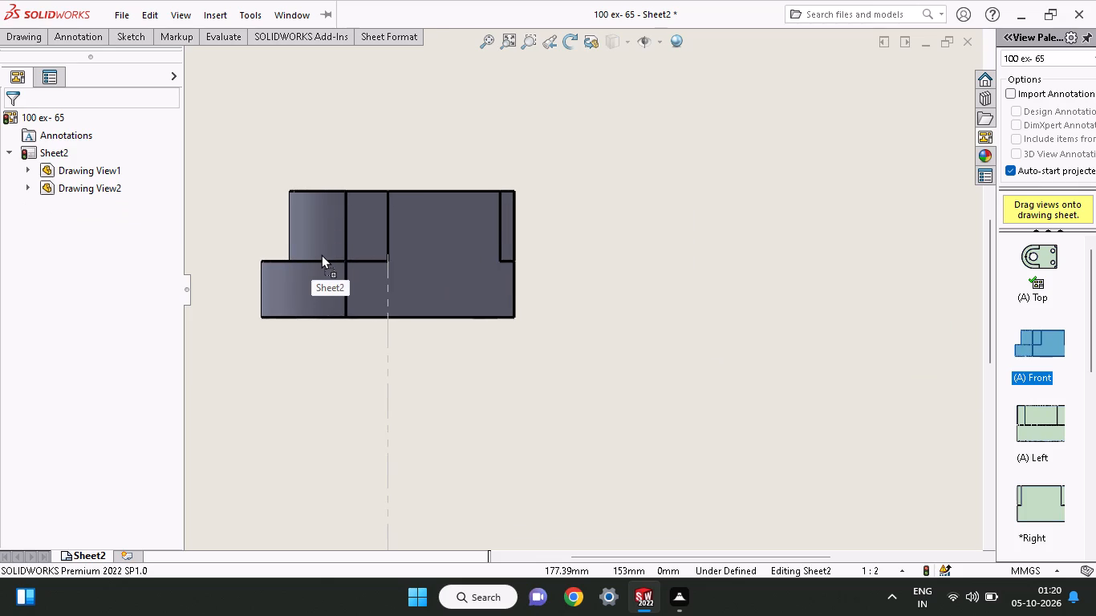
{"action": "left_click_drag", "start_coordinate": [321, 254], "coordinate": [335, 281]}
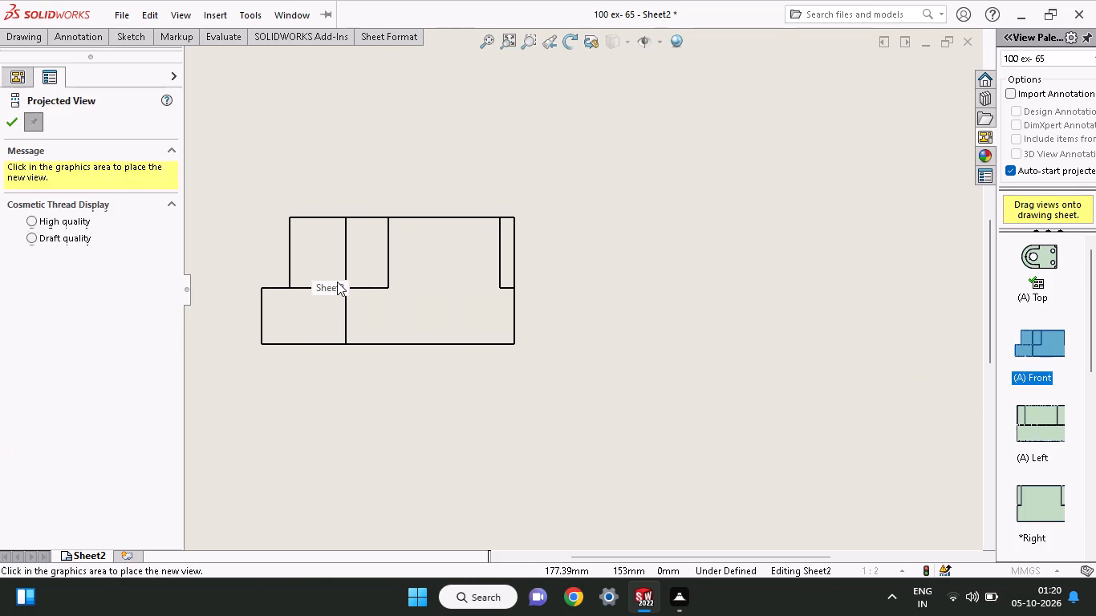
{"action": "scroll", "coordinate": [337, 282], "scroll_direction": "down", "scroll_amount": 4, "text": "ctrl"}
{"action": "scroll", "coordinate": [337, 282], "scroll_direction": "up", "scroll_amount": 10, "text": "ctrl"}
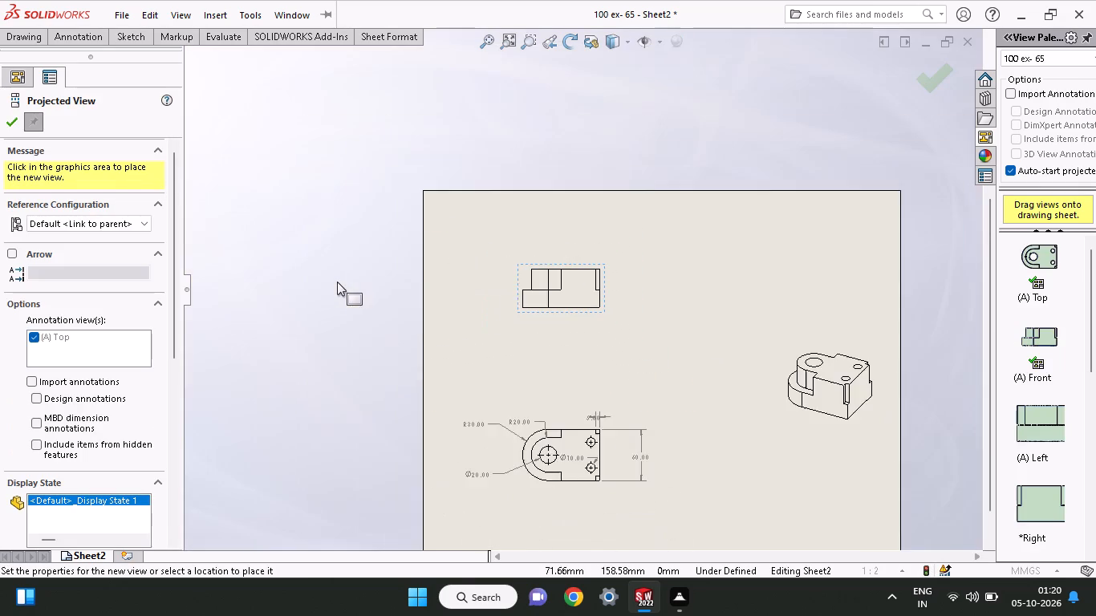
{"action": "scroll", "coordinate": [621, 289], "scroll_direction": "down", "scroll_amount": 11, "text": "ctrl"}
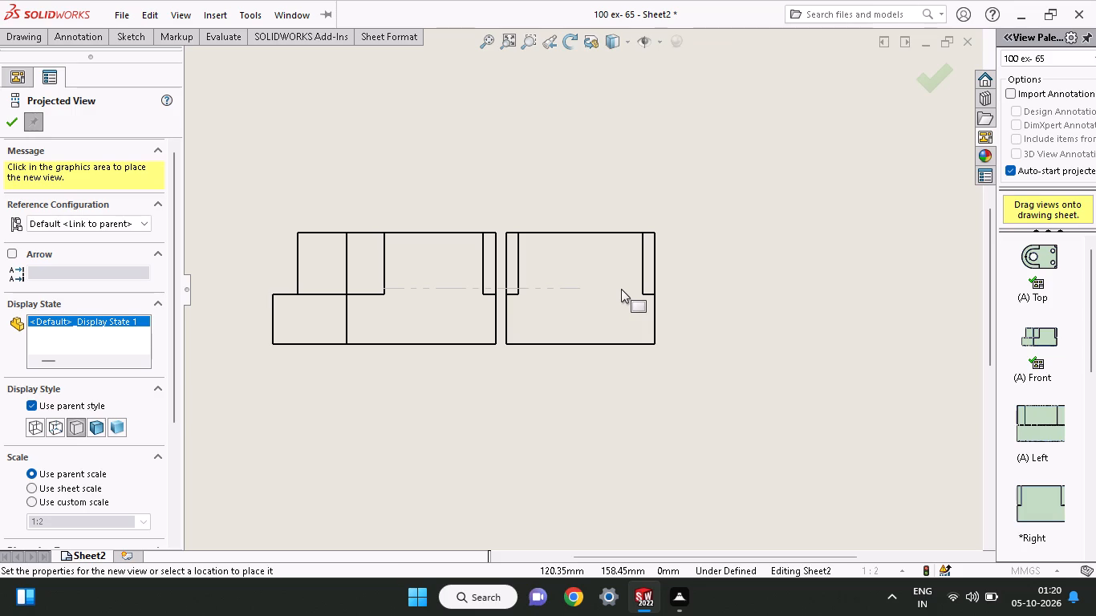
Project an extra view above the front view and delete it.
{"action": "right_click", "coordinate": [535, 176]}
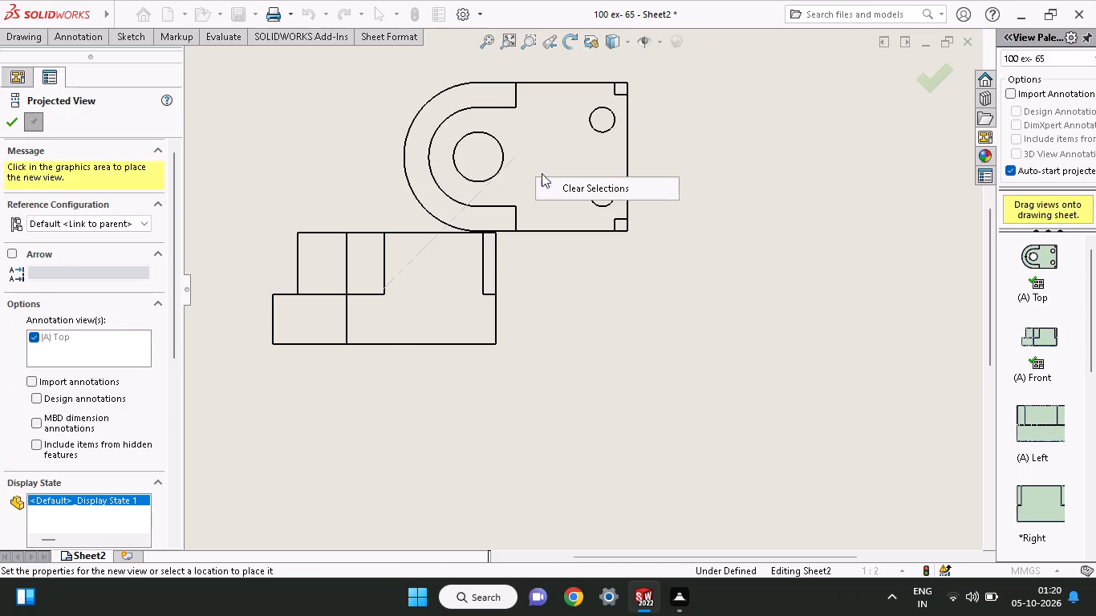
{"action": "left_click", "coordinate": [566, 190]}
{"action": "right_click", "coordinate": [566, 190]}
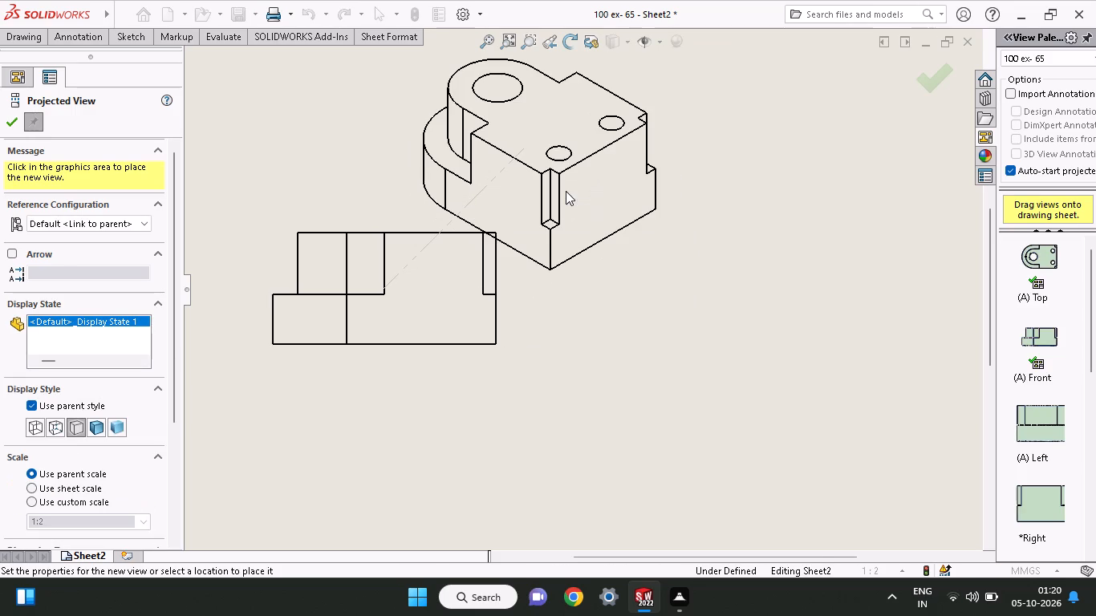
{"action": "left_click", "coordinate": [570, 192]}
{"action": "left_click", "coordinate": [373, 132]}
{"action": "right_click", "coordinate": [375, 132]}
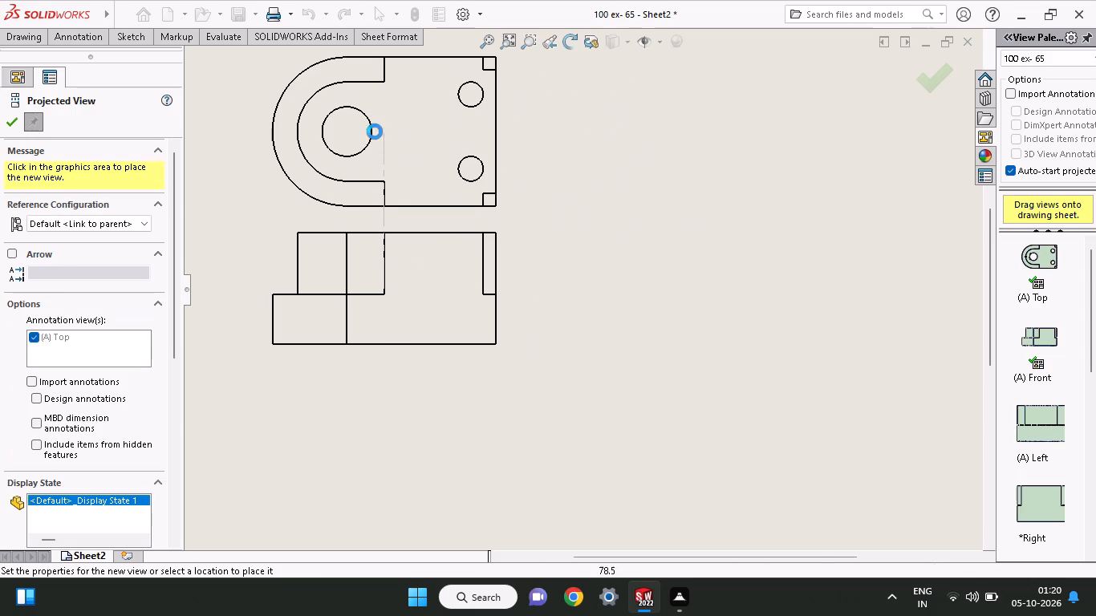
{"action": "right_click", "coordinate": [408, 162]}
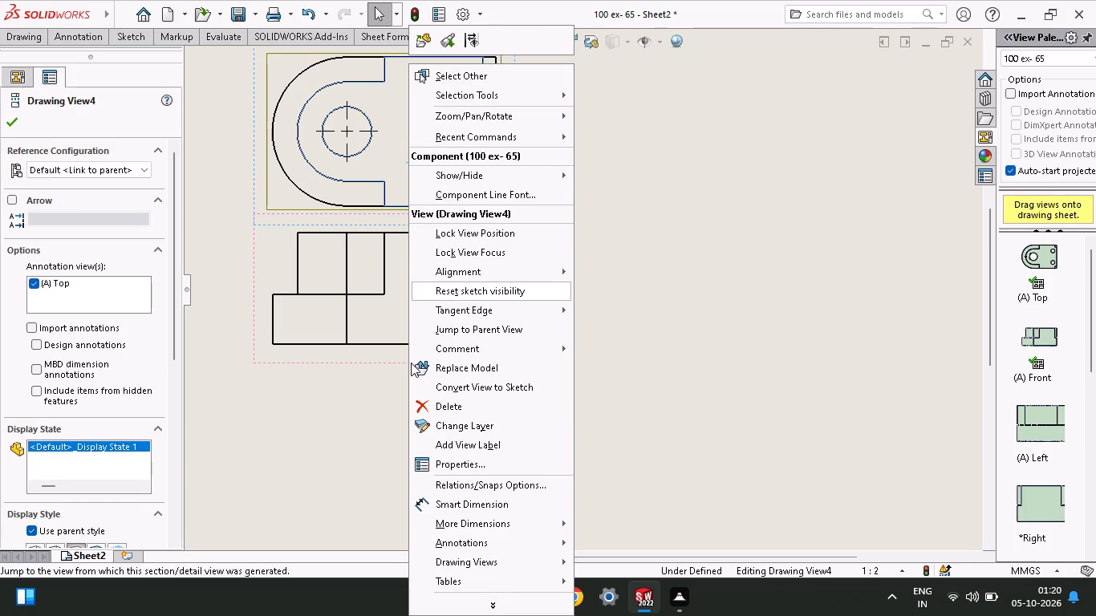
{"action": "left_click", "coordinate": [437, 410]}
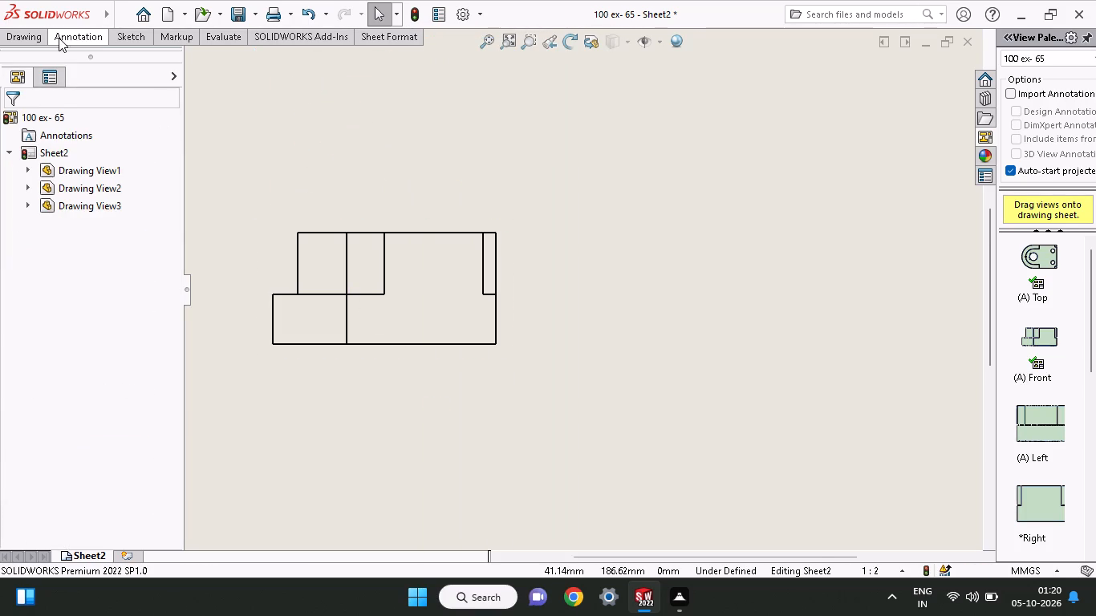
Dimension the height of the front view's lower step at the rounded end, placing the value outside the view.
{"action": "left_click", "coordinate": [118, 37]}
{"action": "left_click", "coordinate": [31, 75]}
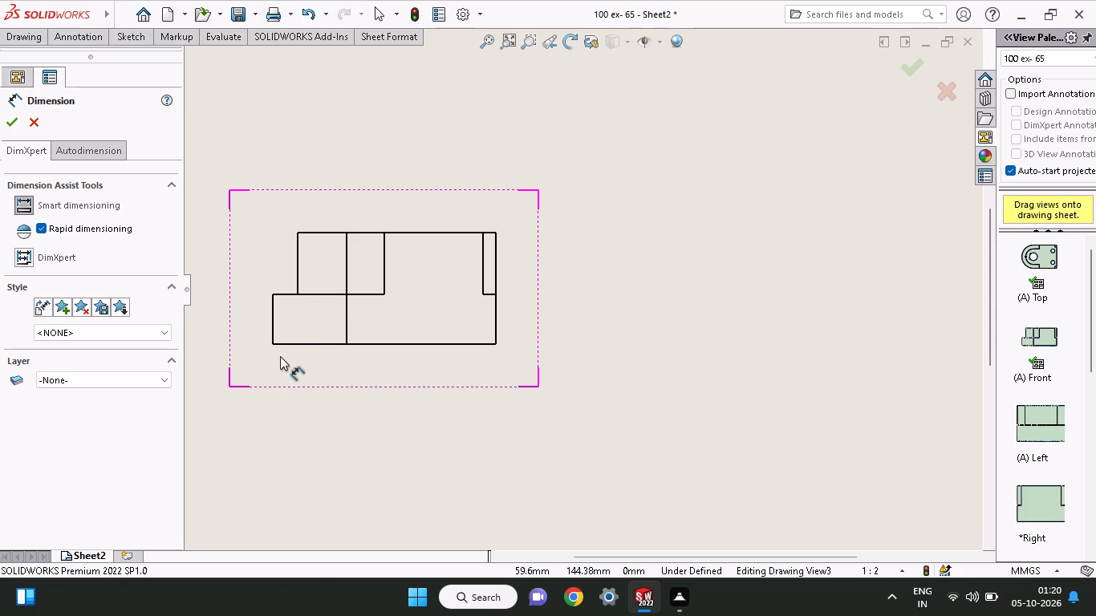
{"action": "left_click", "coordinate": [272, 342]}
{"action": "left_click", "coordinate": [272, 294]}
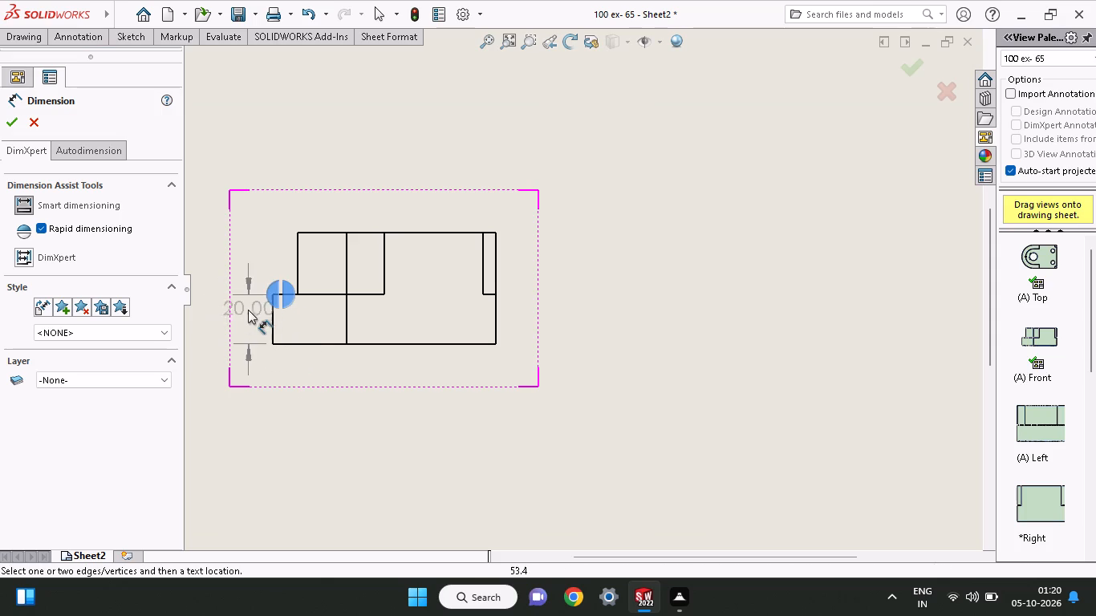
{"action": "left_click", "coordinate": [213, 318]}
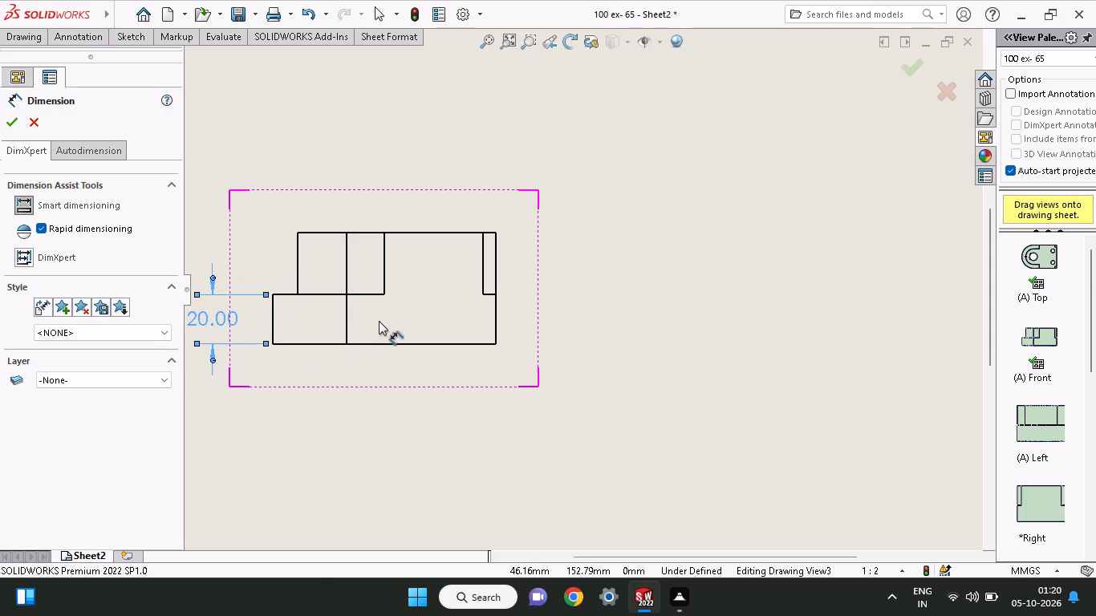
Dimension the height from the front view's base to the corner notch's bottom edge, placing the value beside the squared end.
{"action": "left_click", "coordinate": [496, 343]}
{"action": "left_click", "coordinate": [496, 294]}
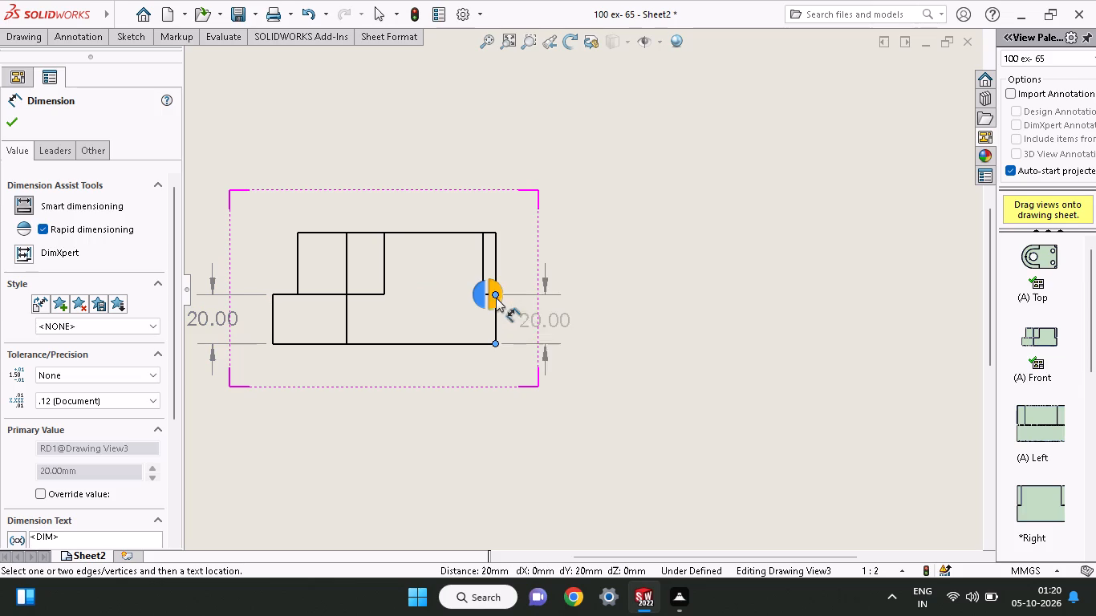
{"action": "left_click", "coordinate": [526, 312]}
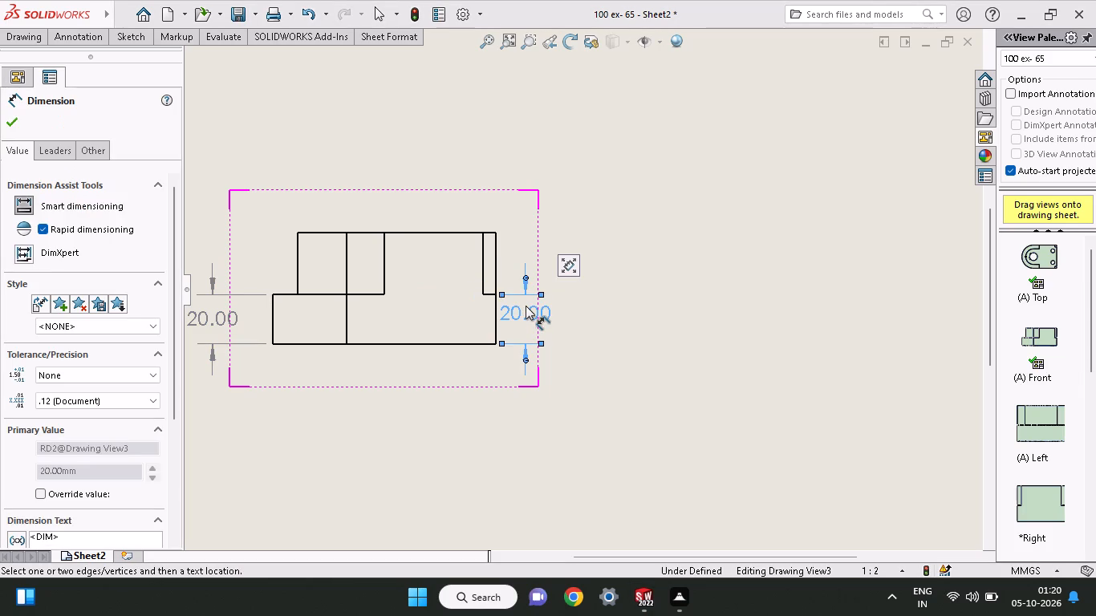
Dimension the front view's overall height at the squared end, placing the value outside the notch height dimension.
{"action": "left_click", "coordinate": [495, 344]}
{"action": "left_click", "coordinate": [495, 235]}
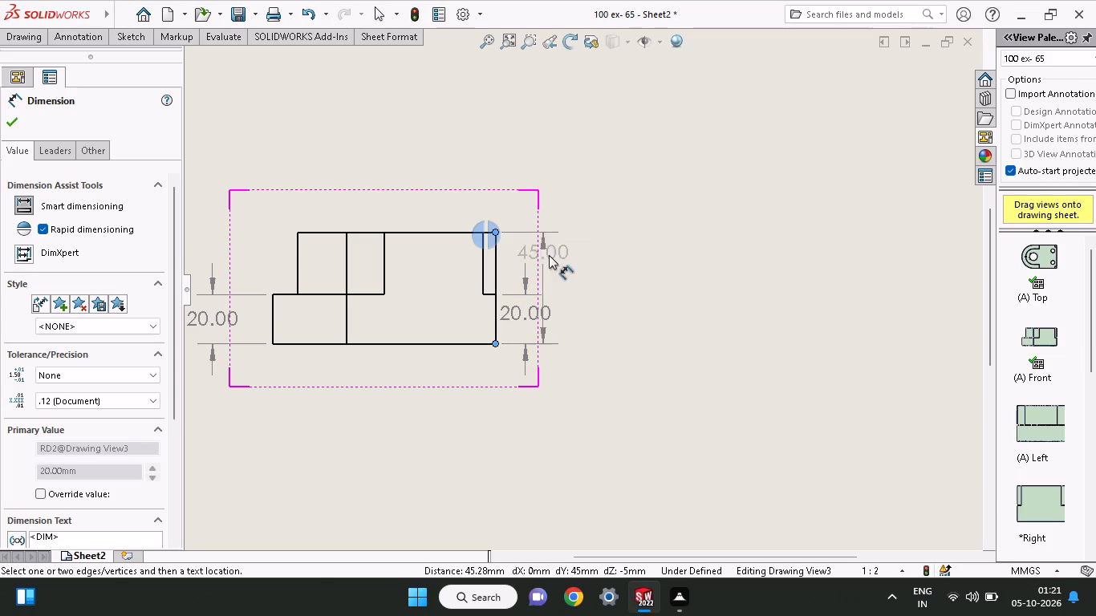
{"action": "left_click", "coordinate": [578, 290]}
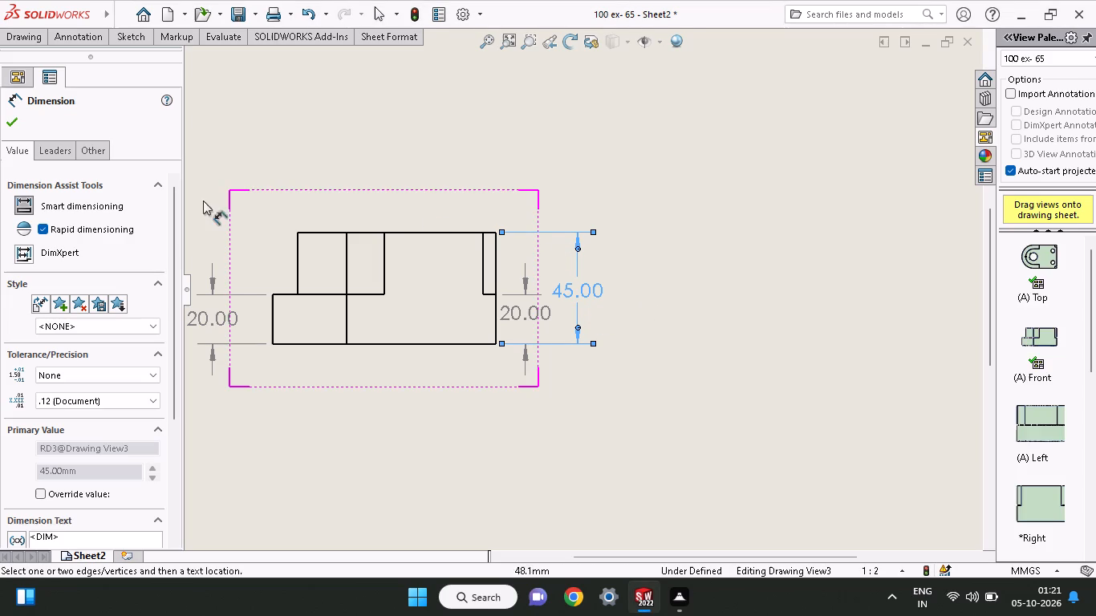
Dimension the horizontal length of the front view's top edge, placing the value above the view, and finish dimensioning.
{"action": "left_click", "coordinate": [296, 233]}
{"action": "left_click", "coordinate": [493, 232]}
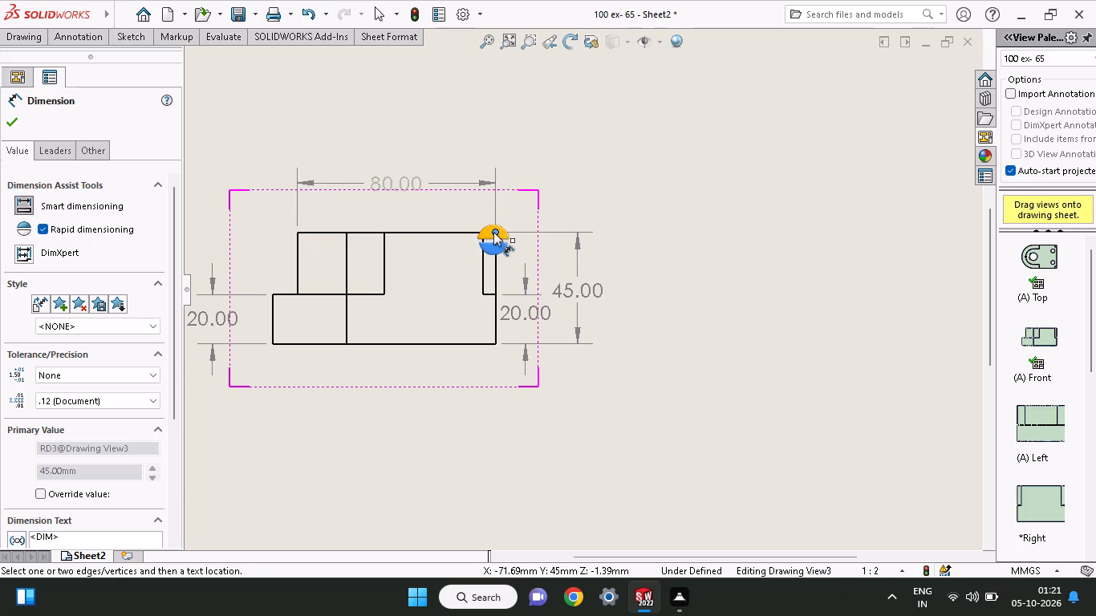
{"action": "left_click", "coordinate": [396, 131]}
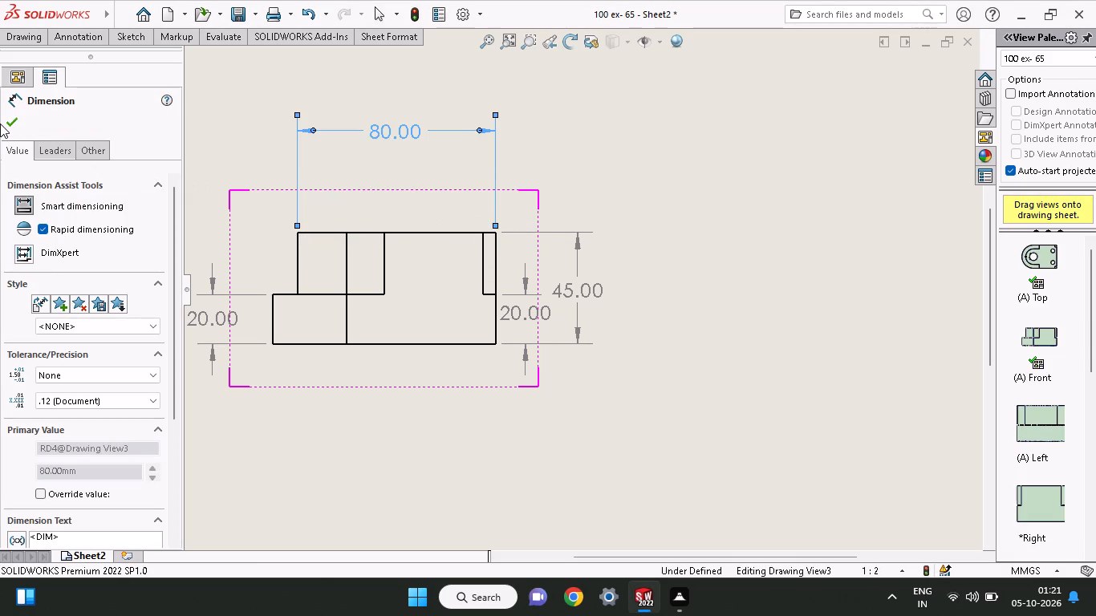
{"action": "left_click", "coordinate": [17, 120]}
{"action": "left_click", "coordinate": [32, 39]}
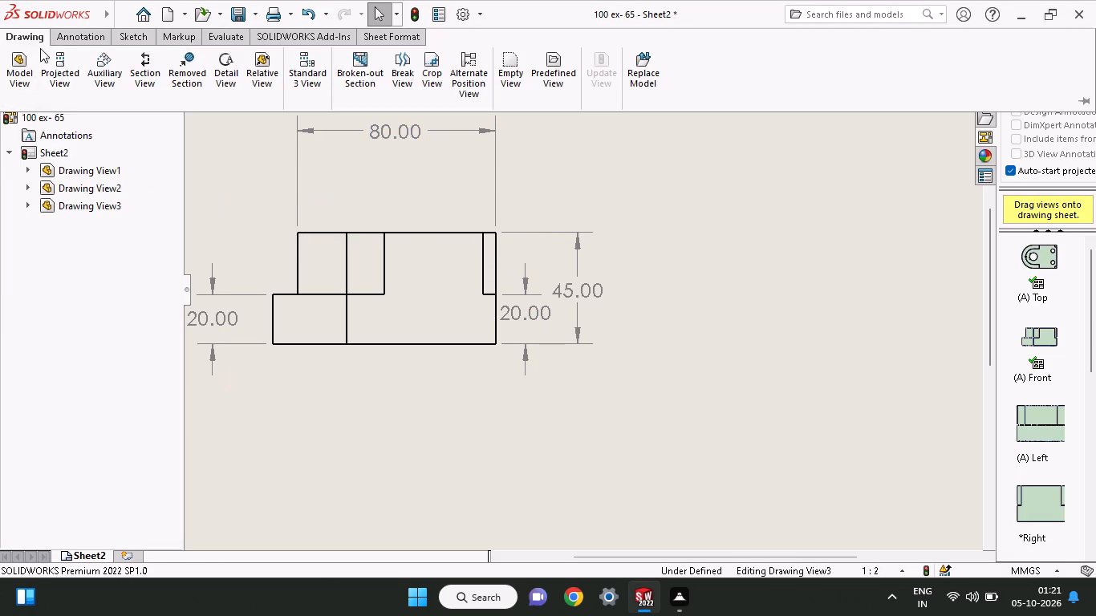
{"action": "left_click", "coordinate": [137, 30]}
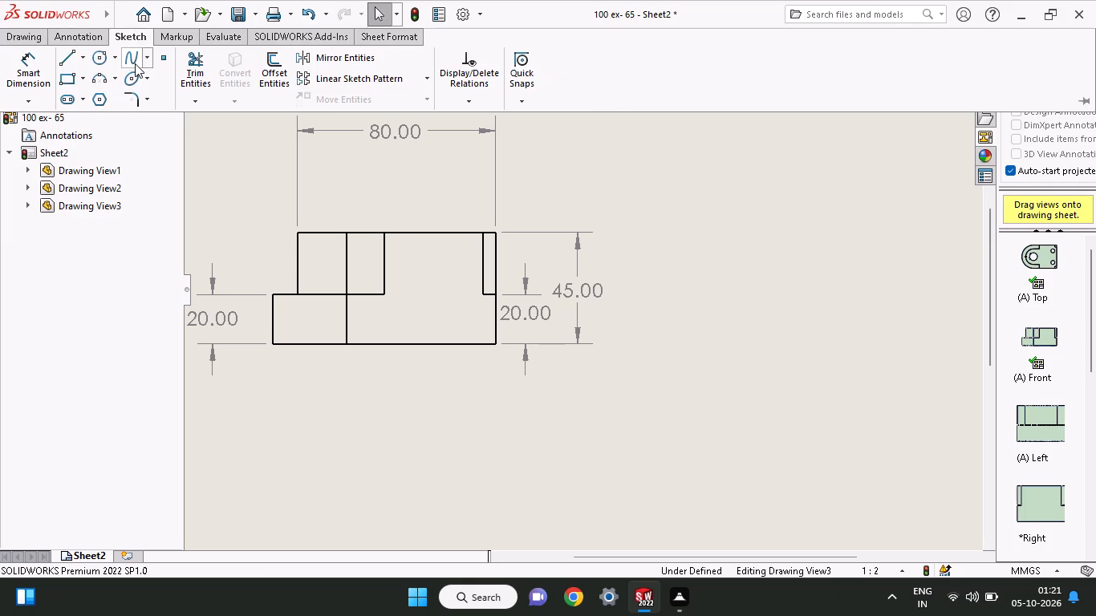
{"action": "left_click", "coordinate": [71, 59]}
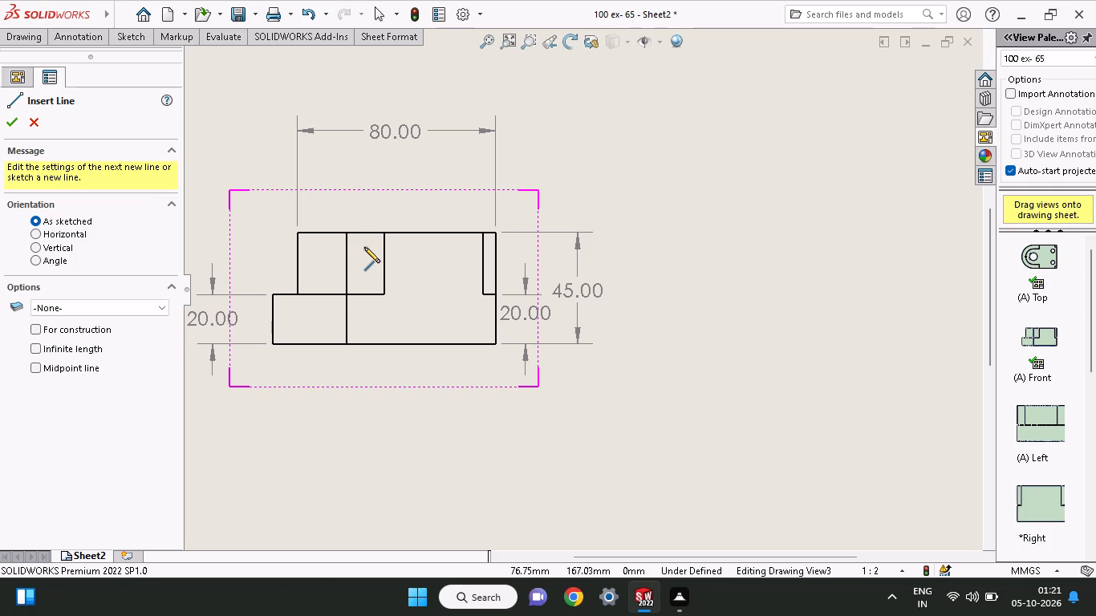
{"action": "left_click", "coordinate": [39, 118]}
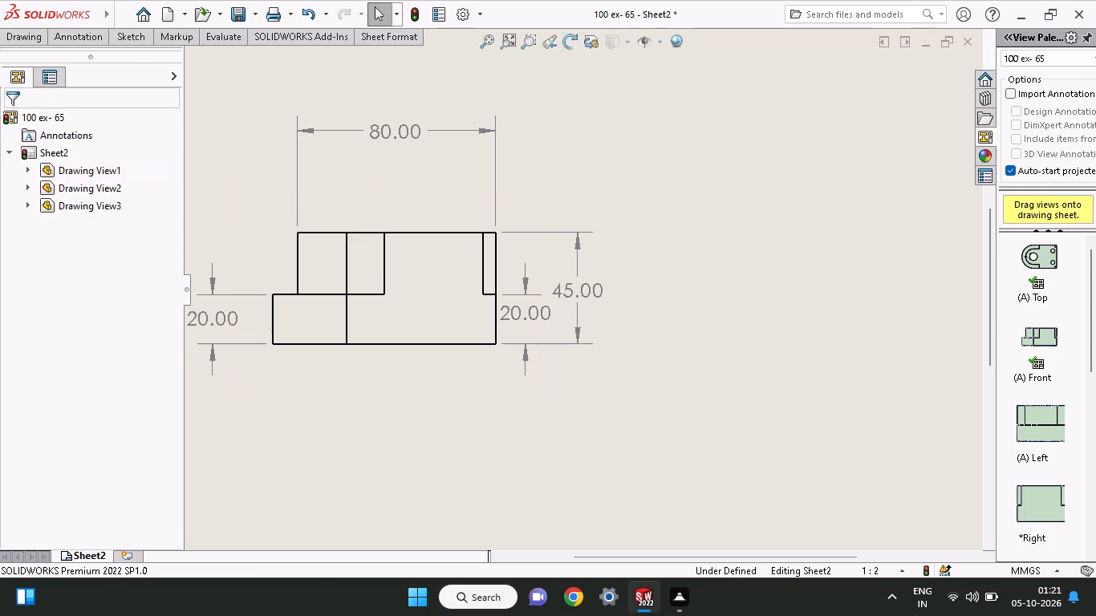
Offset the front view's full-height vertical edge near the rounded end by 10 mm in both directions, with dimensions added.
{"action": "left_click", "coordinate": [132, 45]}
{"action": "left_click", "coordinate": [280, 62]}
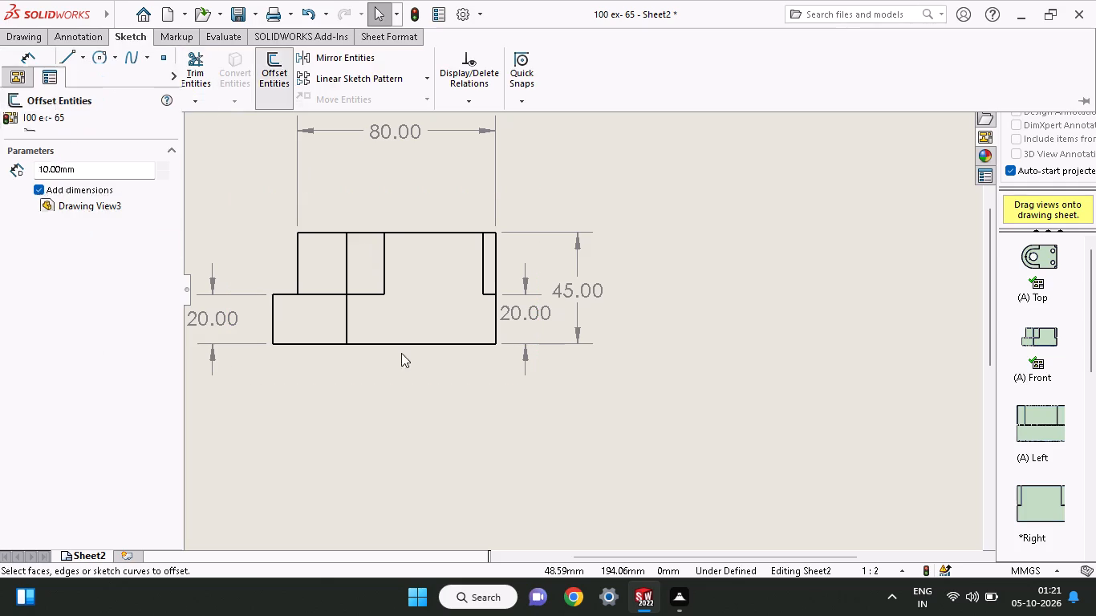
{"action": "left_click", "coordinate": [345, 271]}
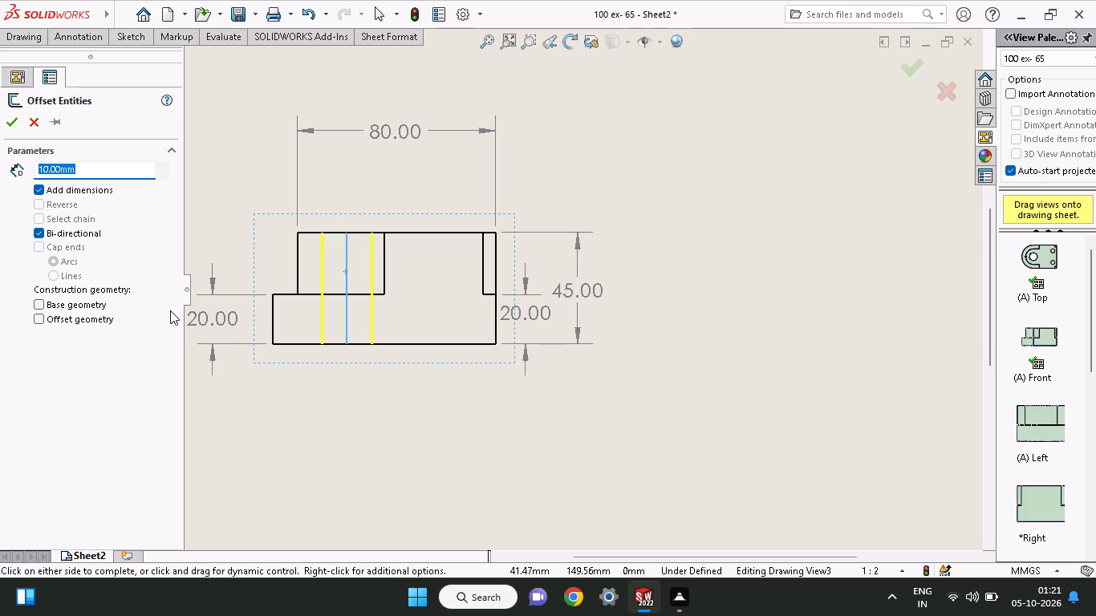
{"action": "left_click", "coordinate": [15, 113]}
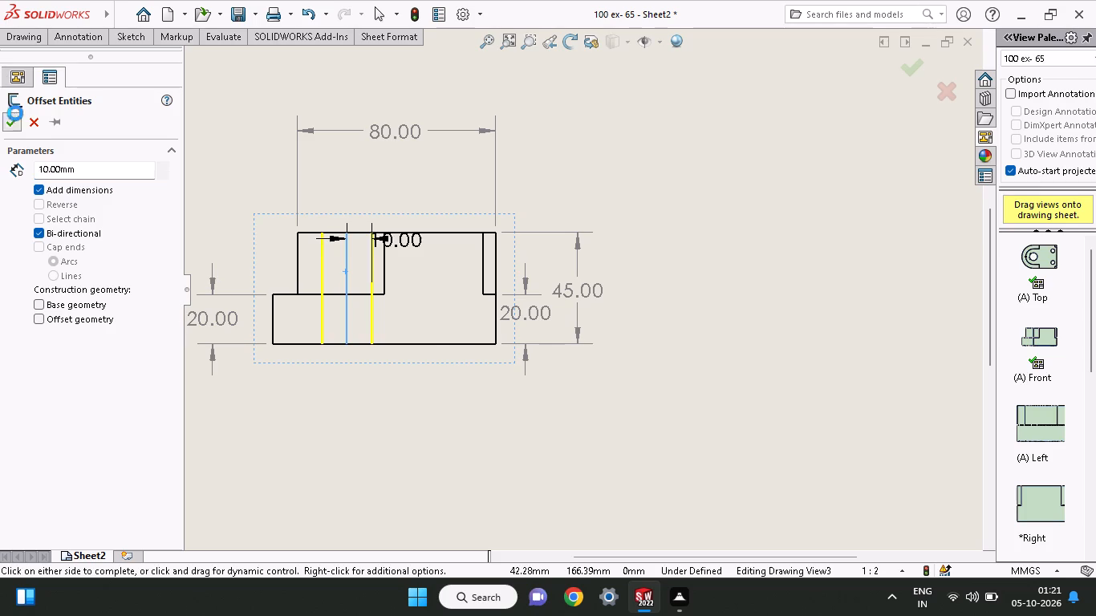
Dimension the distance between the two outer offset lines as a driven dimension, placing it between the view and its overall length dimension.
{"action": "left_click", "coordinate": [127, 43]}
{"action": "left_click", "coordinate": [34, 71]}
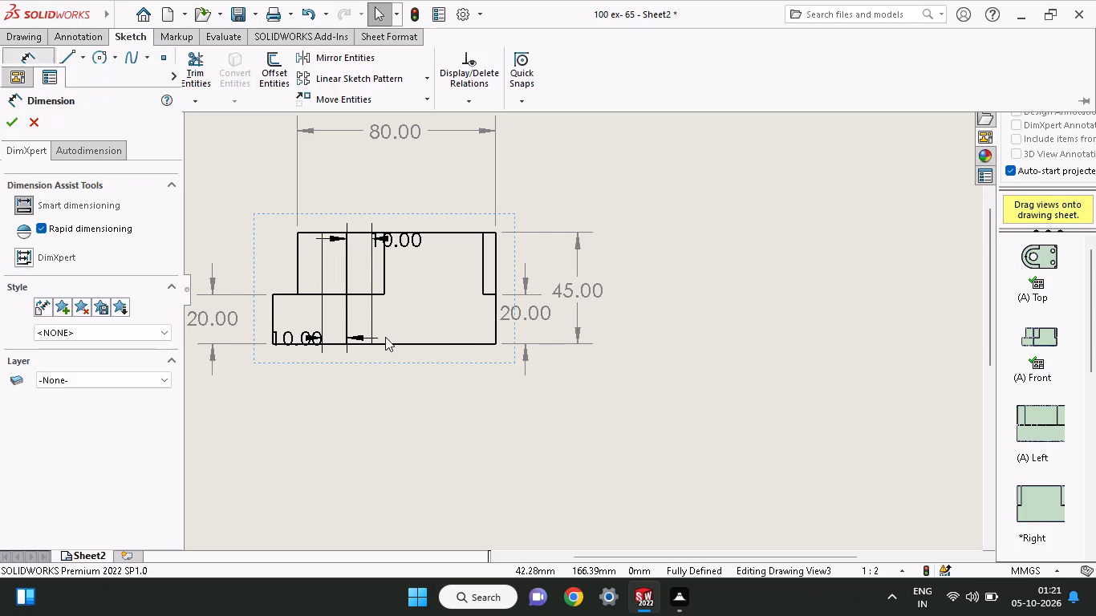
{"action": "left_click", "coordinate": [319, 232]}
{"action": "left_click", "coordinate": [371, 230]}
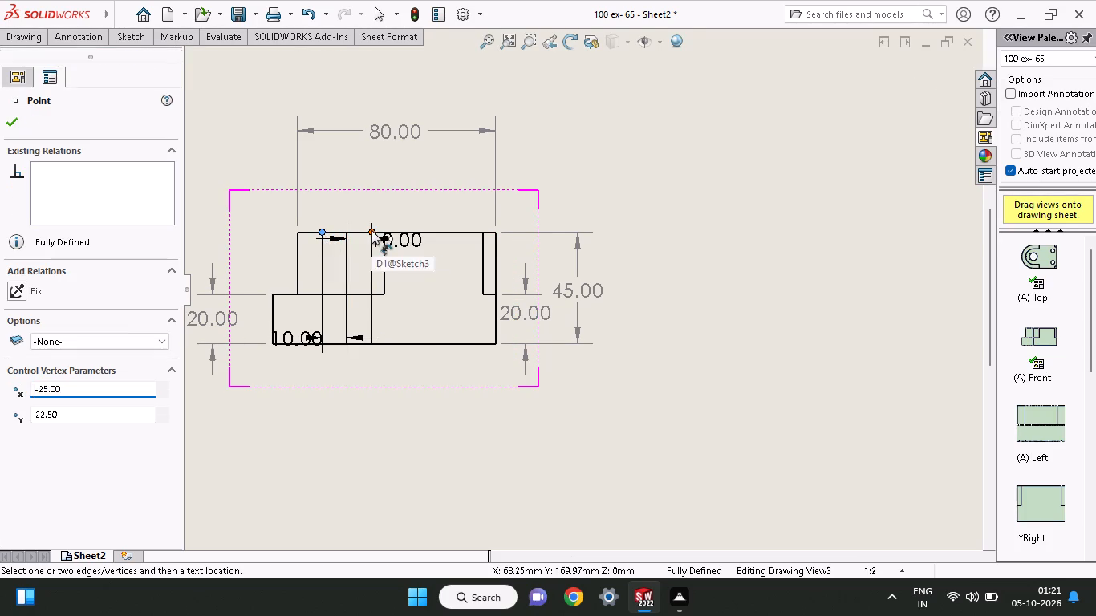
{"action": "left_click", "coordinate": [348, 175]}
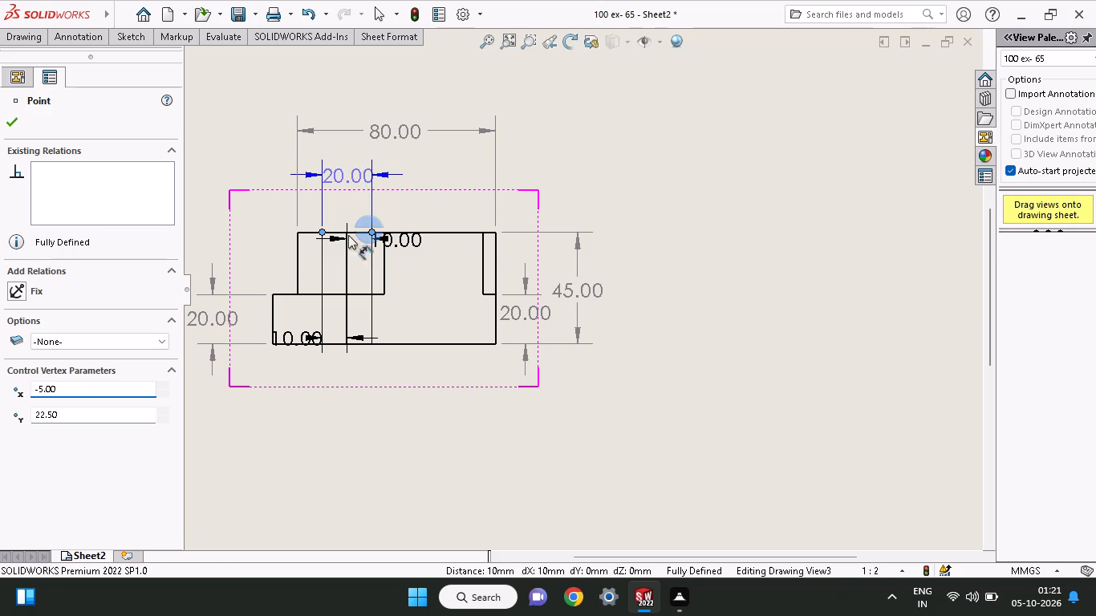
{"action": "left_click", "coordinate": [599, 199]}
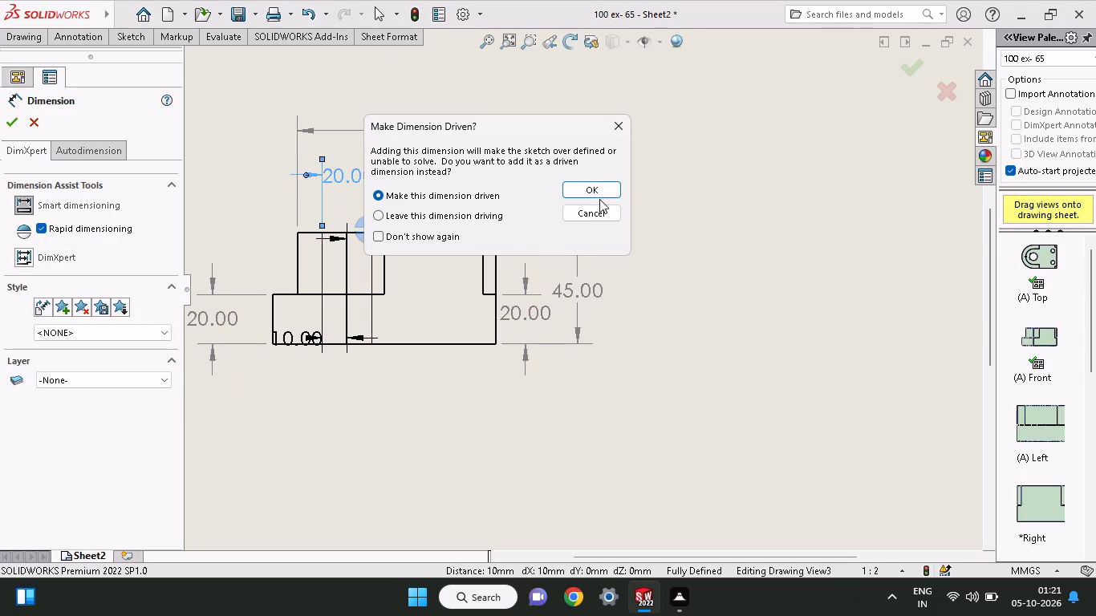
{"action": "left_click", "coordinate": [598, 187]}
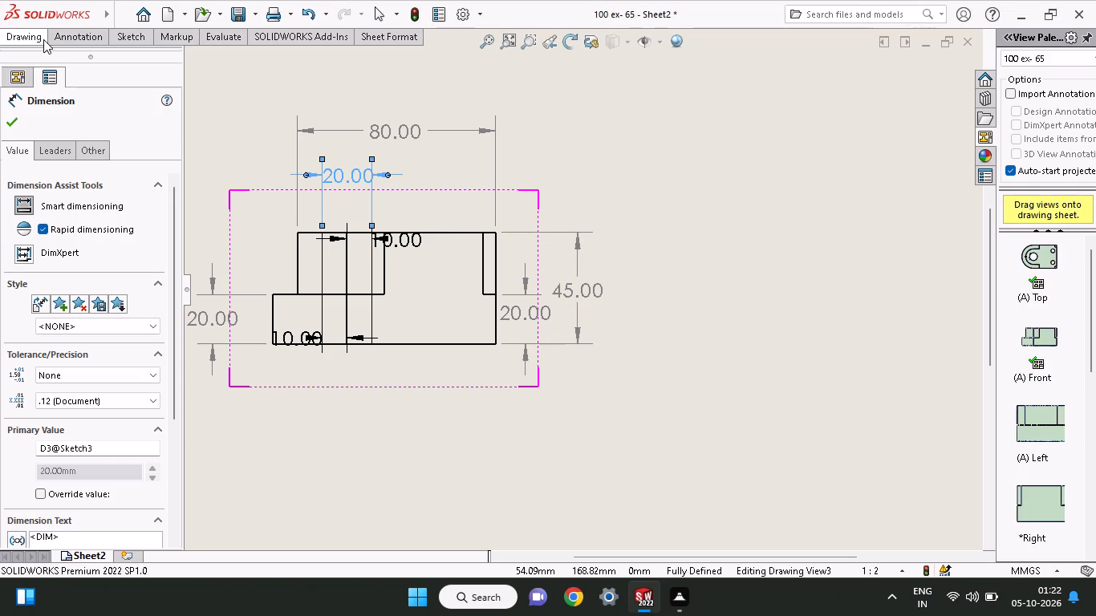
Offset the corner notch's inner vertical edge by 10 mm in one direction only, reversed toward the rounded end, with dimensions added.
{"action": "left_click", "coordinate": [137, 36]}
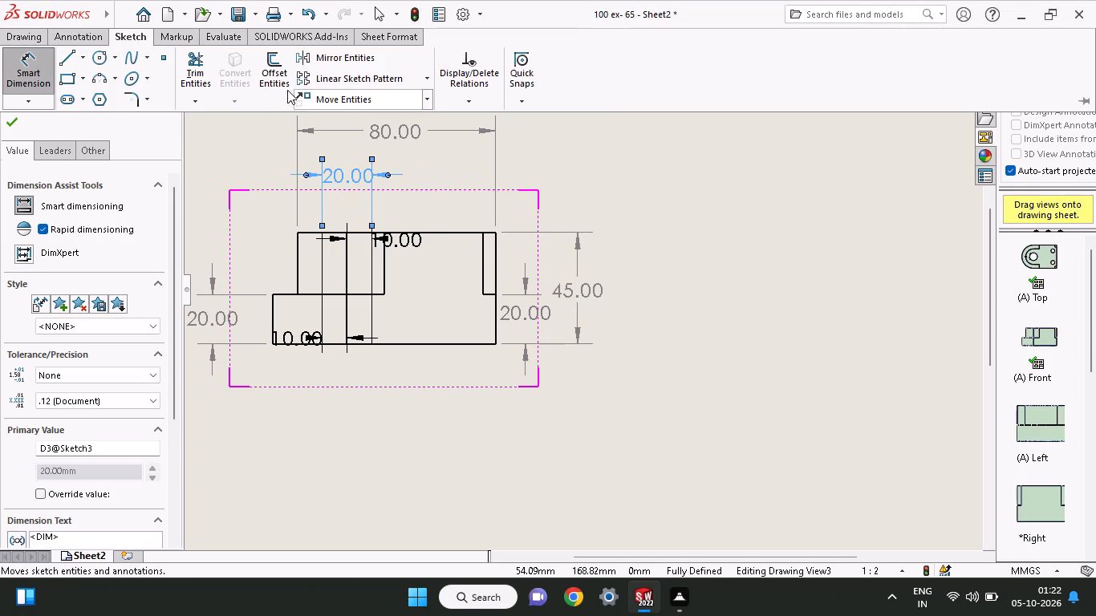
{"action": "left_click", "coordinate": [282, 82]}
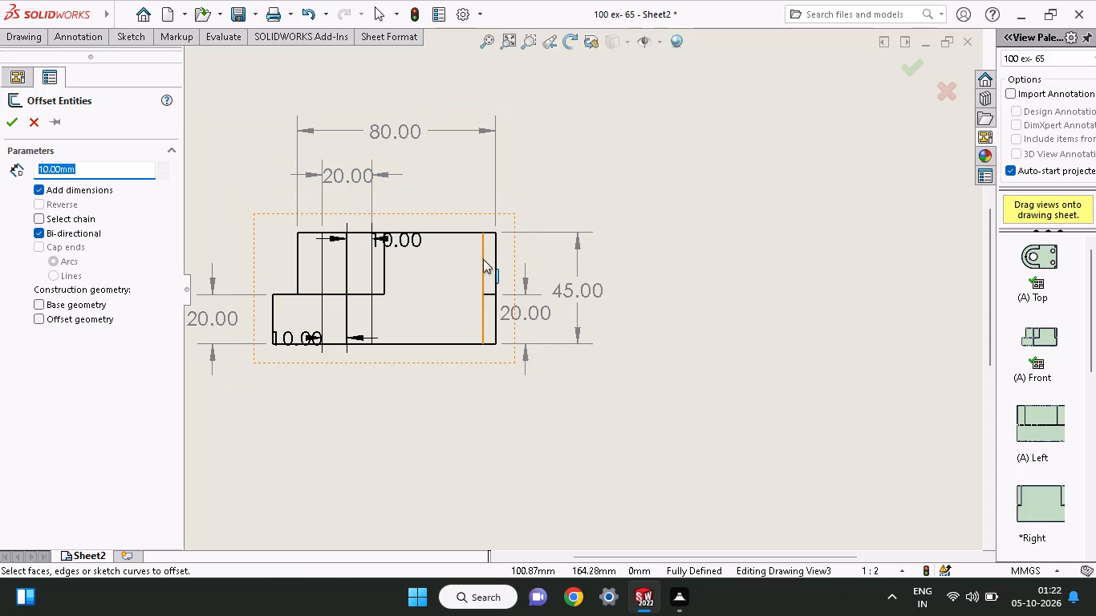
{"action": "left_click", "coordinate": [483, 259]}
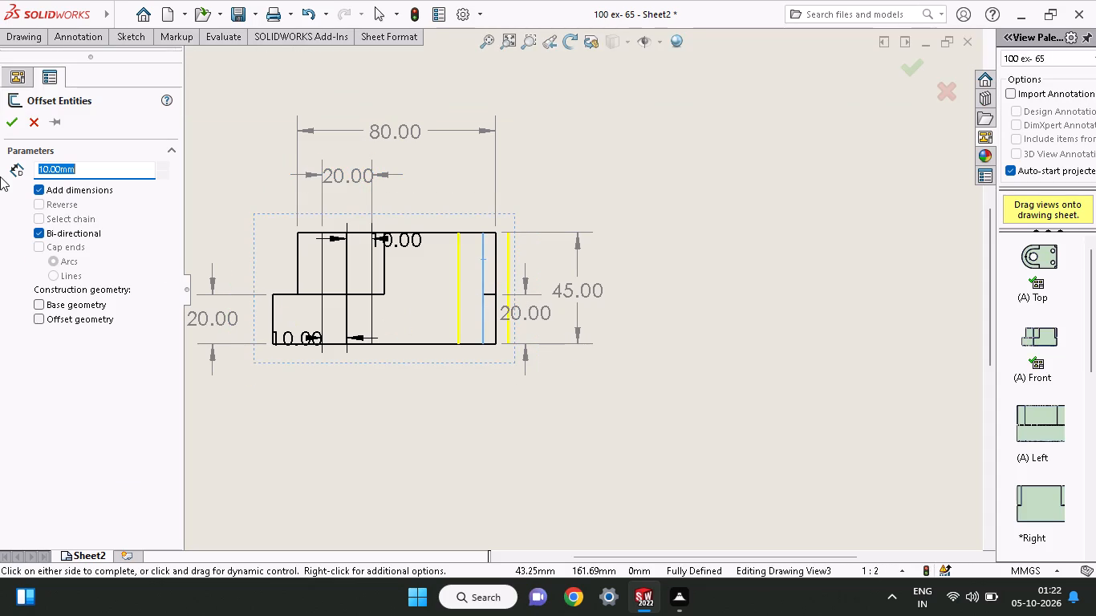
{"action": "left_click", "coordinate": [57, 209]}
{"action": "left_click", "coordinate": [59, 205]}
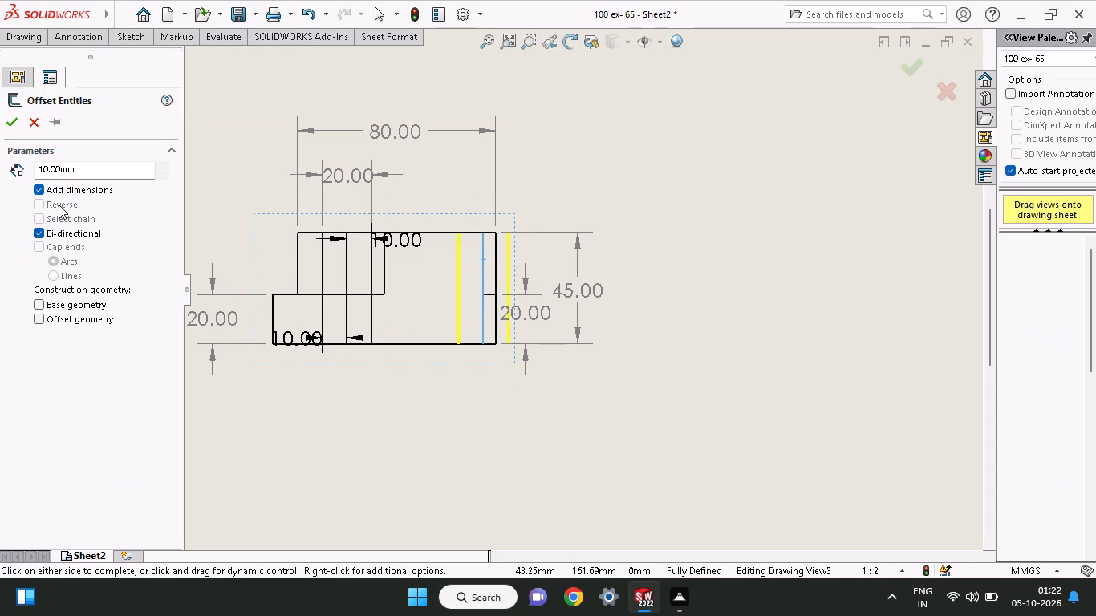
{"action": "left_click", "coordinate": [47, 204]}
{"action": "left_click", "coordinate": [51, 233]}
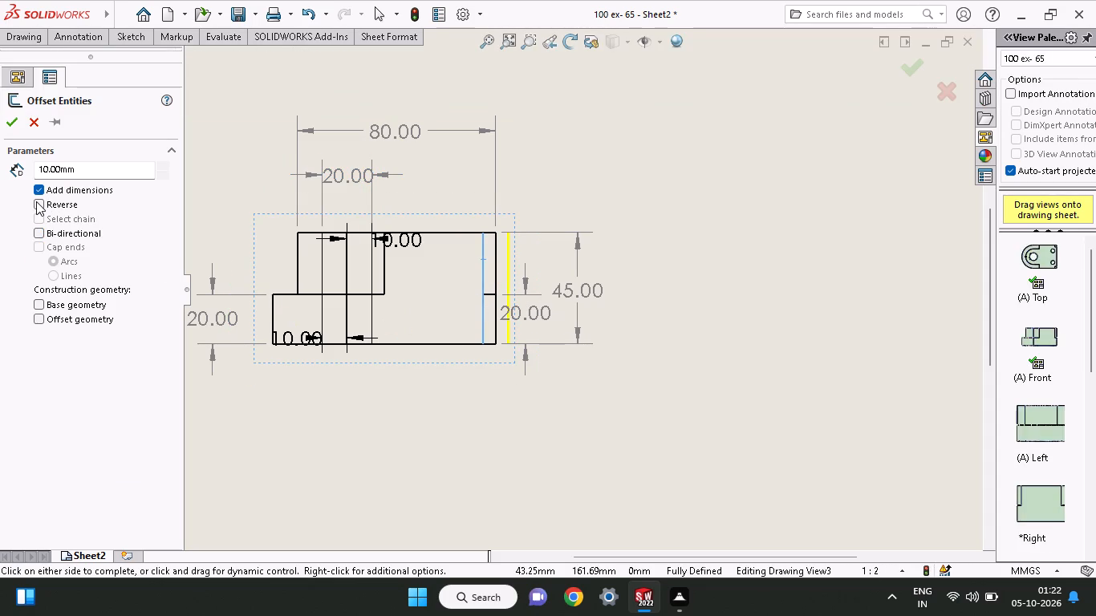
{"action": "left_click", "coordinate": [36, 201]}
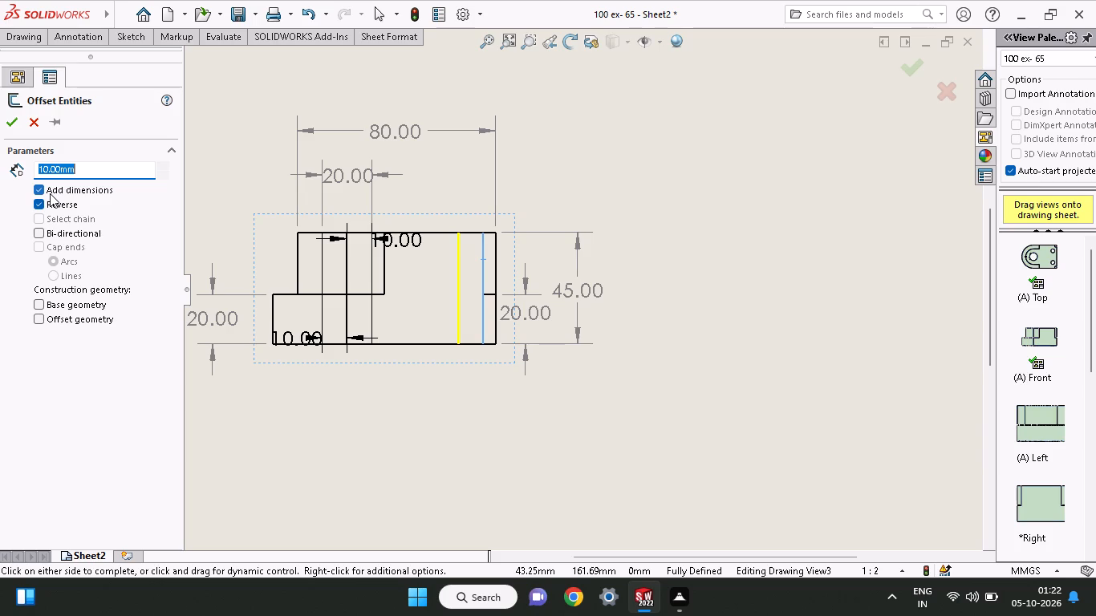
{"action": "left_click", "coordinate": [8, 124]}
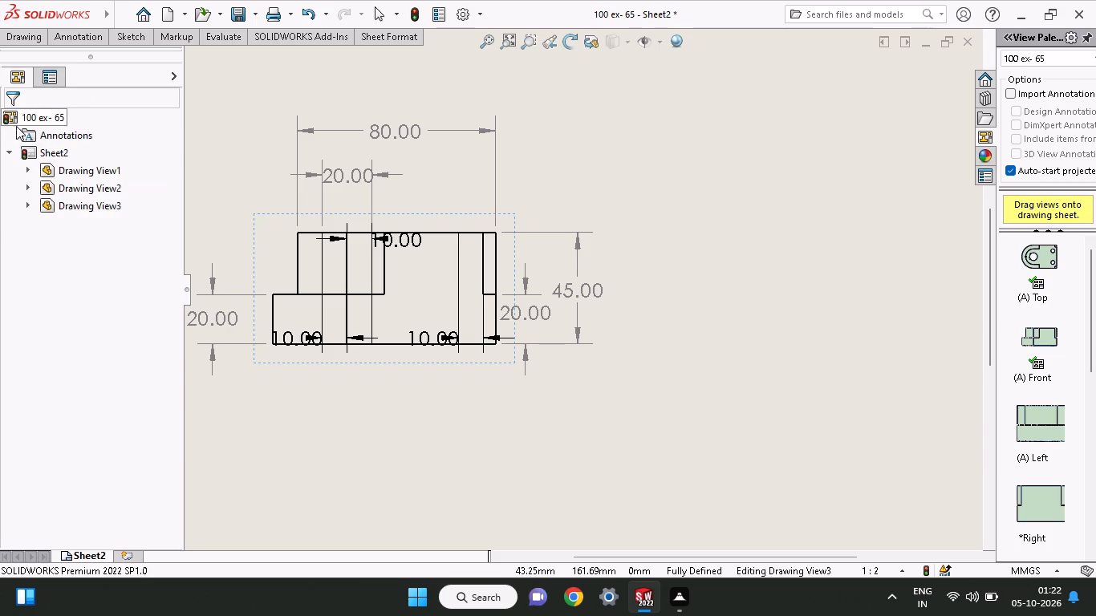
Dimension the gap between the new offset line and the notch edge as a driven dimension above the front view.
{"action": "left_click", "coordinate": [125, 32]}
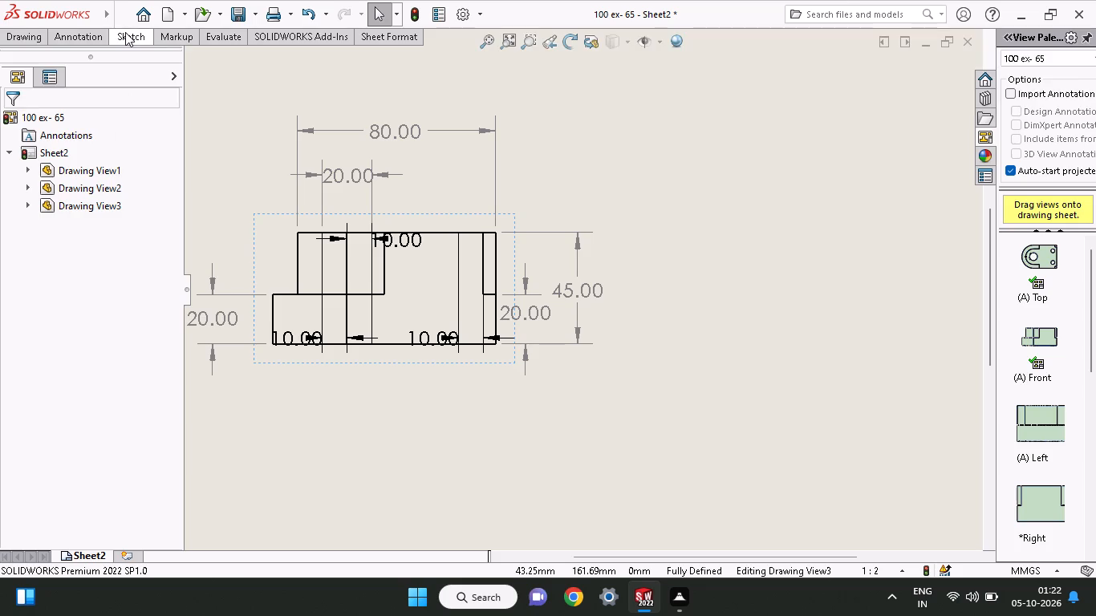
{"action": "left_click", "coordinate": [26, 83]}
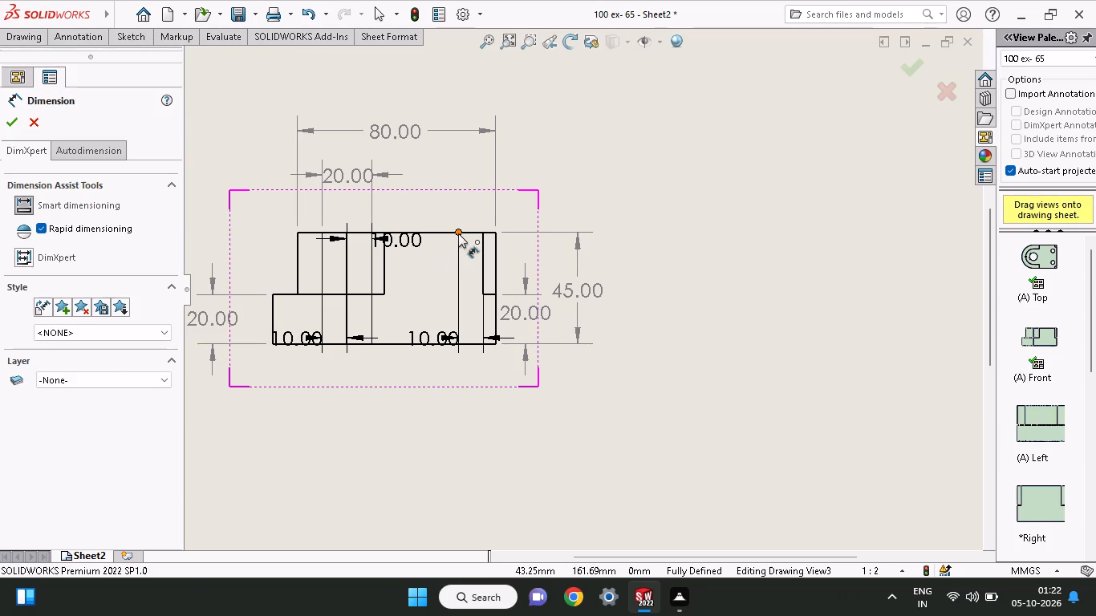
{"action": "left_click", "coordinate": [458, 233]}
{"action": "left_click", "coordinate": [482, 233]}
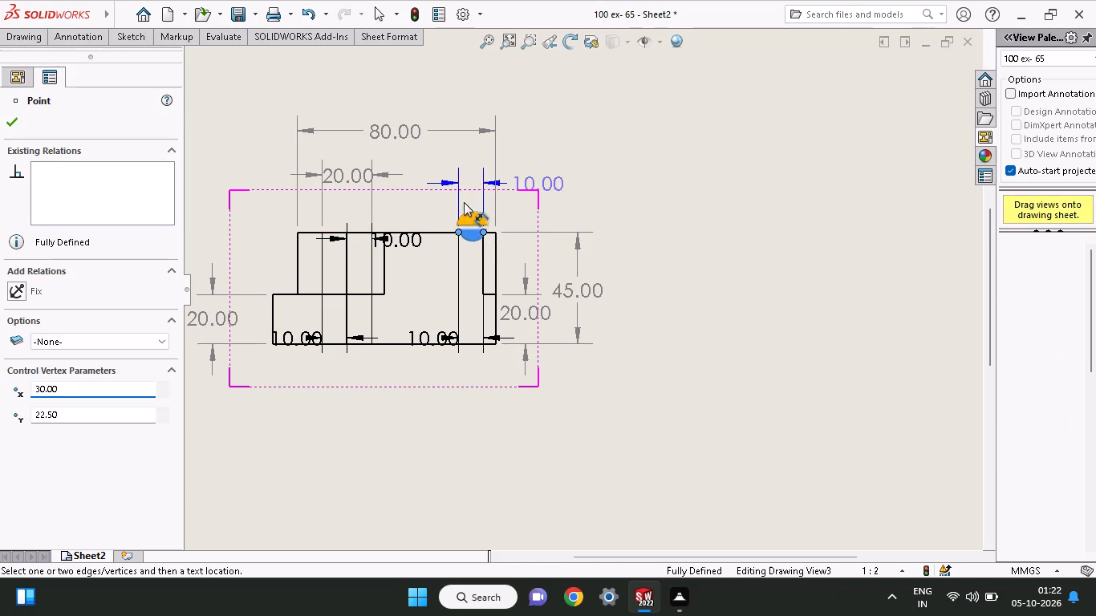
{"action": "left_click", "coordinate": [458, 172]}
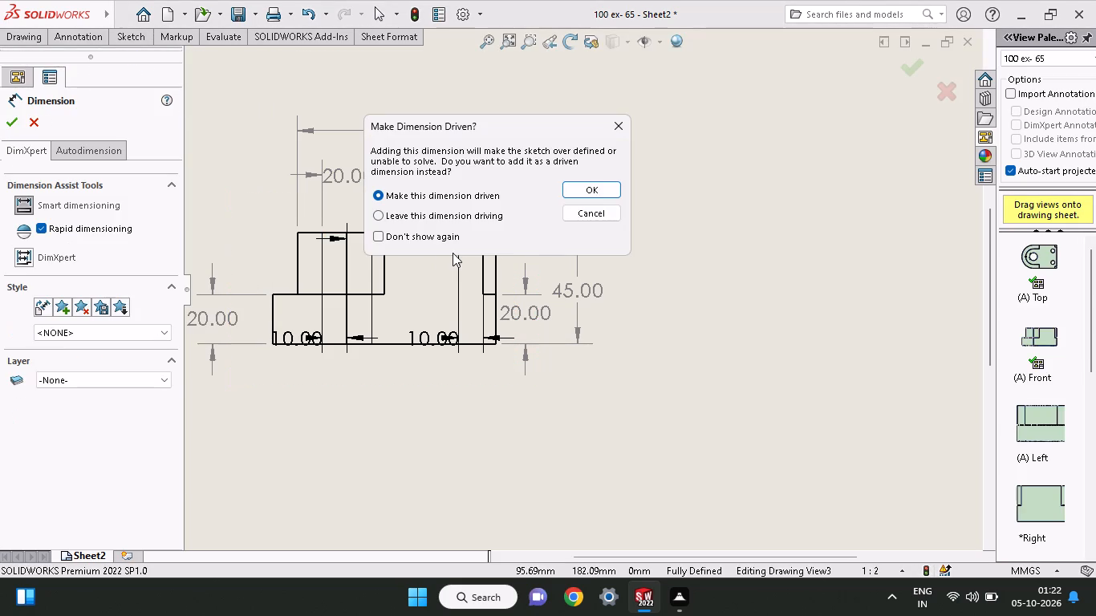
{"action": "left_click", "coordinate": [563, 192]}
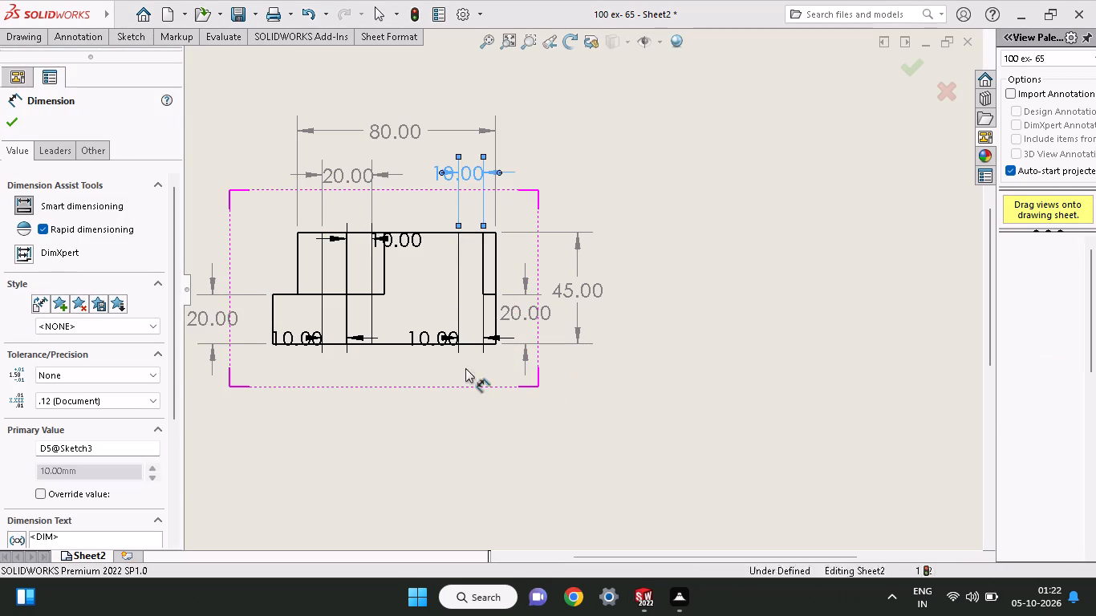
Move the two lower 10.00 offset dimensions below the front view's base and finish dimensioning.
{"action": "left_click_drag", "start_coordinate": [417, 329], "coordinate": [426, 402]}
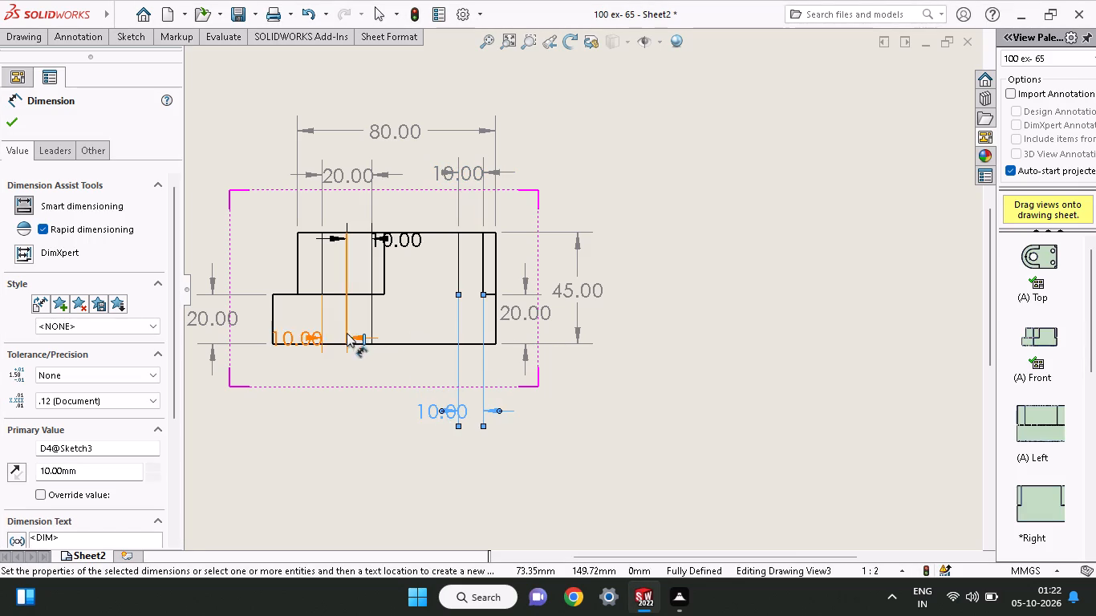
{"action": "left_click_drag", "start_coordinate": [298, 337], "coordinate": [304, 390]}
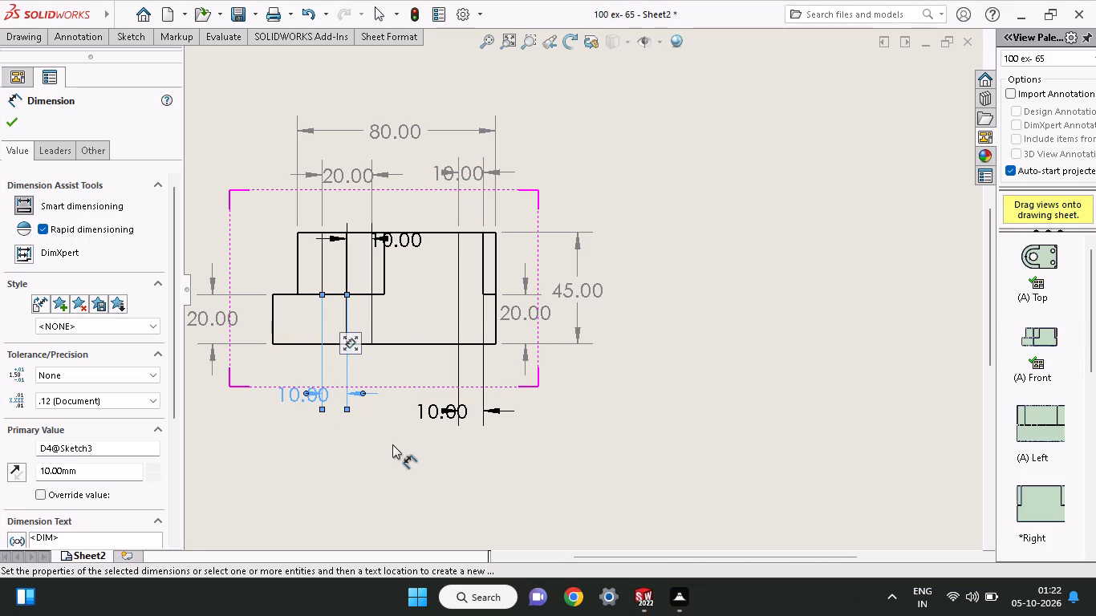
{"action": "left_click", "coordinate": [18, 128]}
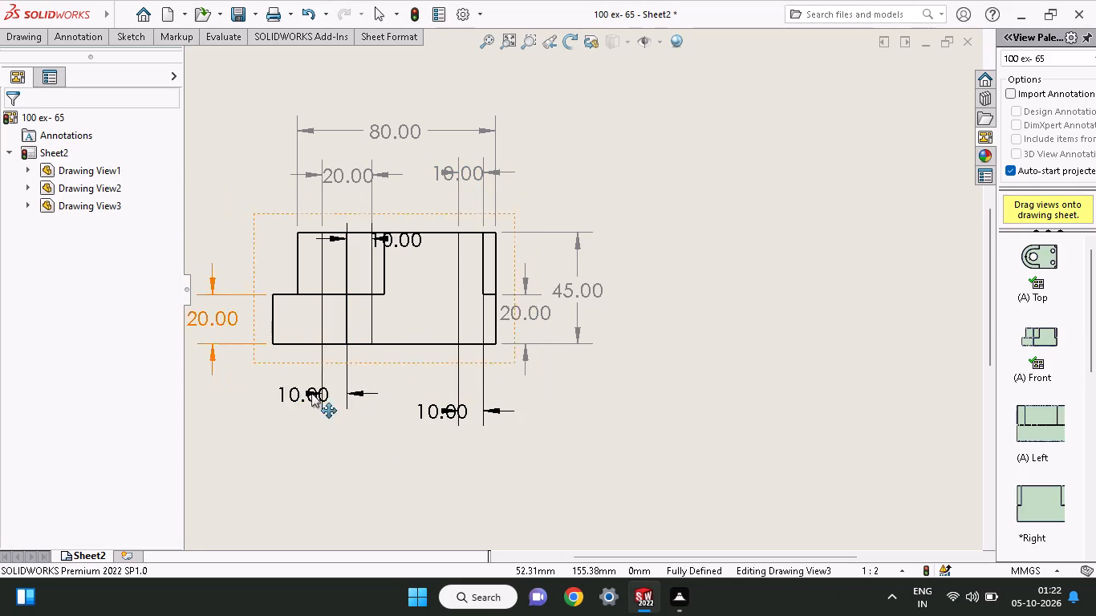
Save the drawing sheet as a PDF named 100 ex- 65 in the Documents folder.
{"action": "middle_click_drag", "start_coordinate": [358, 444], "coordinate": [396, 399]}
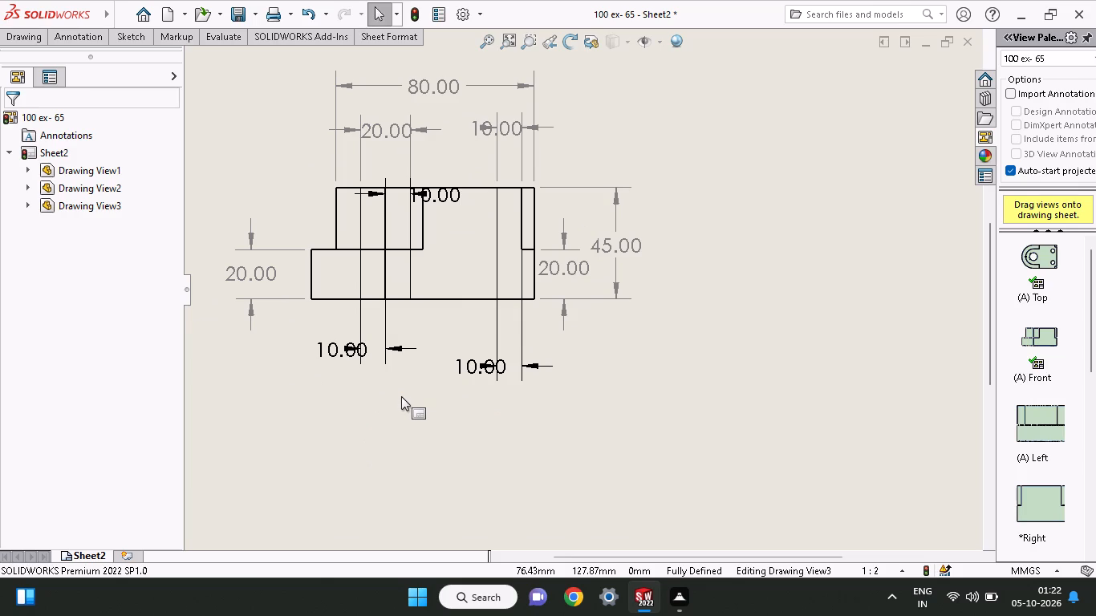
{"action": "scroll", "coordinate": [401, 396], "scroll_direction": "down", "scroll_amount": 2, "text": "ctrl"}
{"action": "scroll", "coordinate": [401, 396], "scroll_direction": "up", "scroll_amount": 3, "text": "ctrl"}
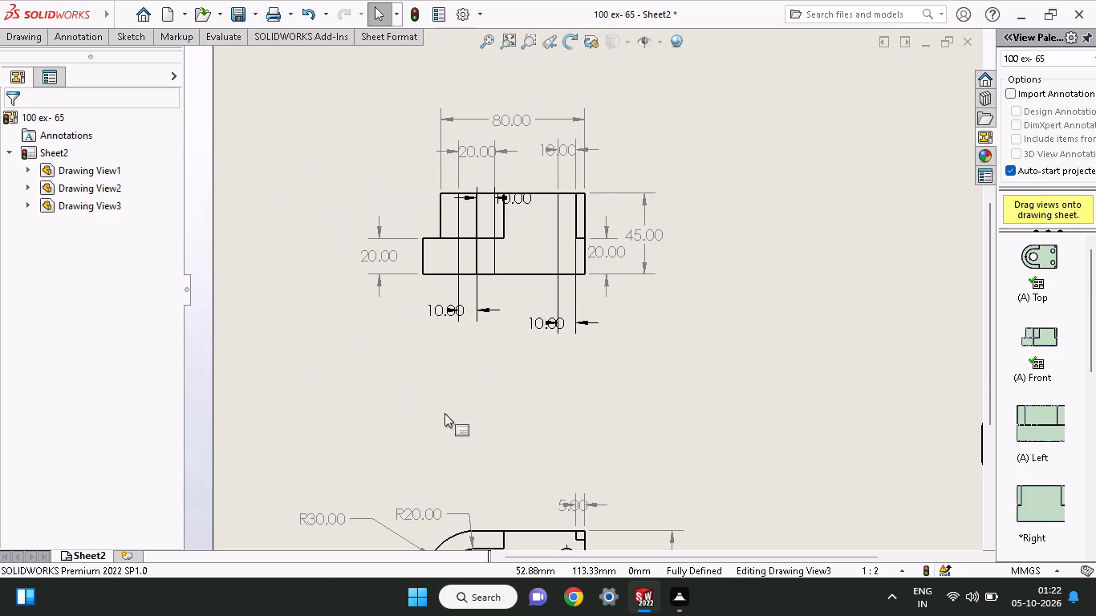
{"action": "scroll", "coordinate": [489, 428], "scroll_direction": "up", "scroll_amount": 4, "text": "ctrl"}
{"action": "scroll", "coordinate": [692, 360], "scroll_direction": "down", "scroll_amount": 2, "text": "ctrl"}
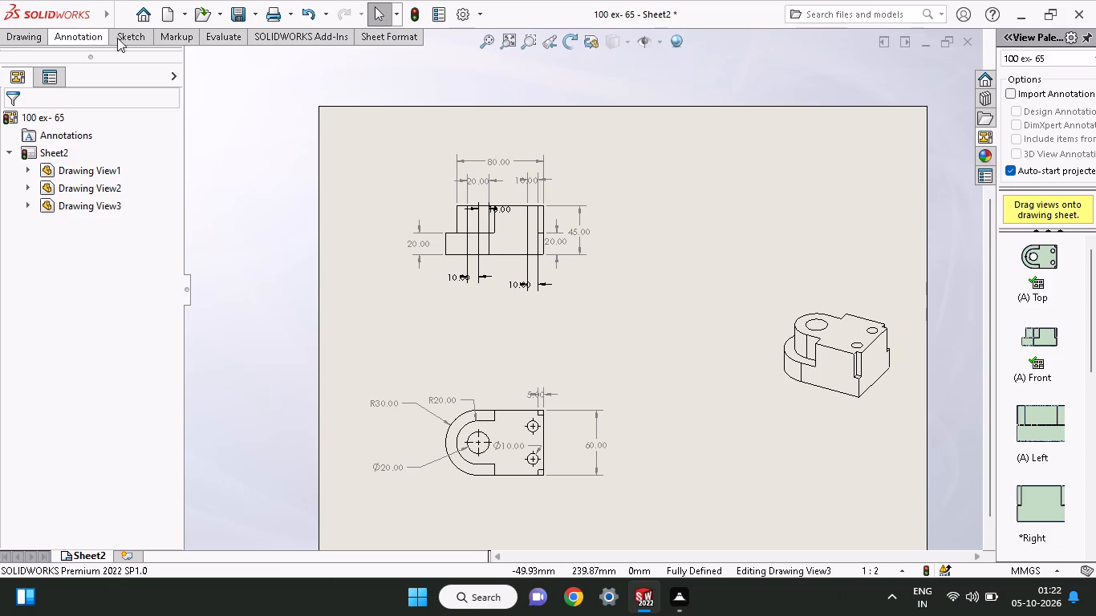
{"action": "left_click", "coordinate": [256, 14]}
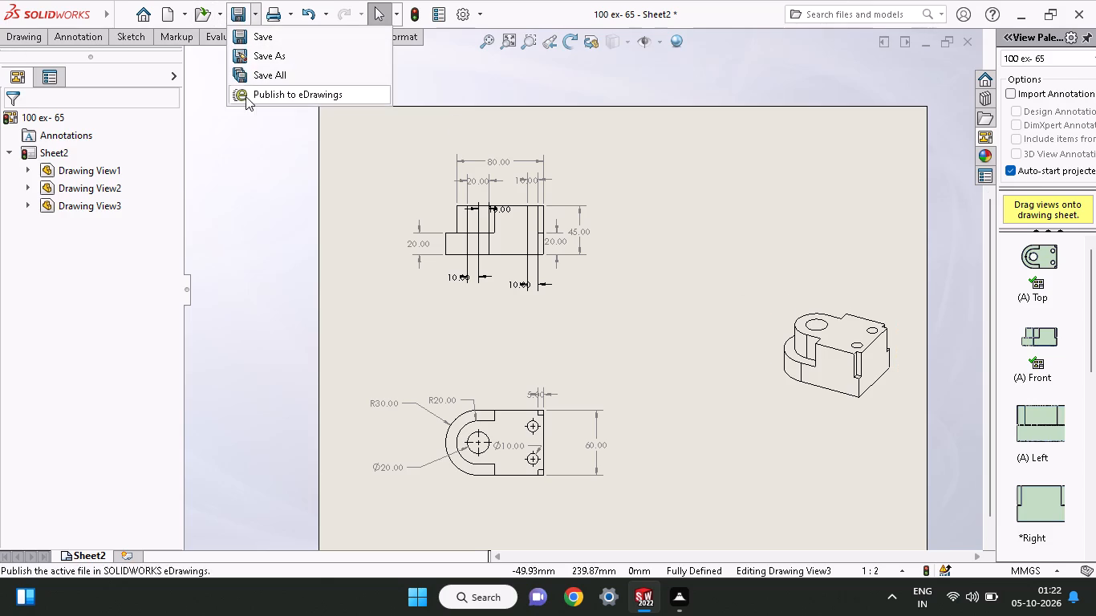
{"action": "left_click", "coordinate": [249, 55]}
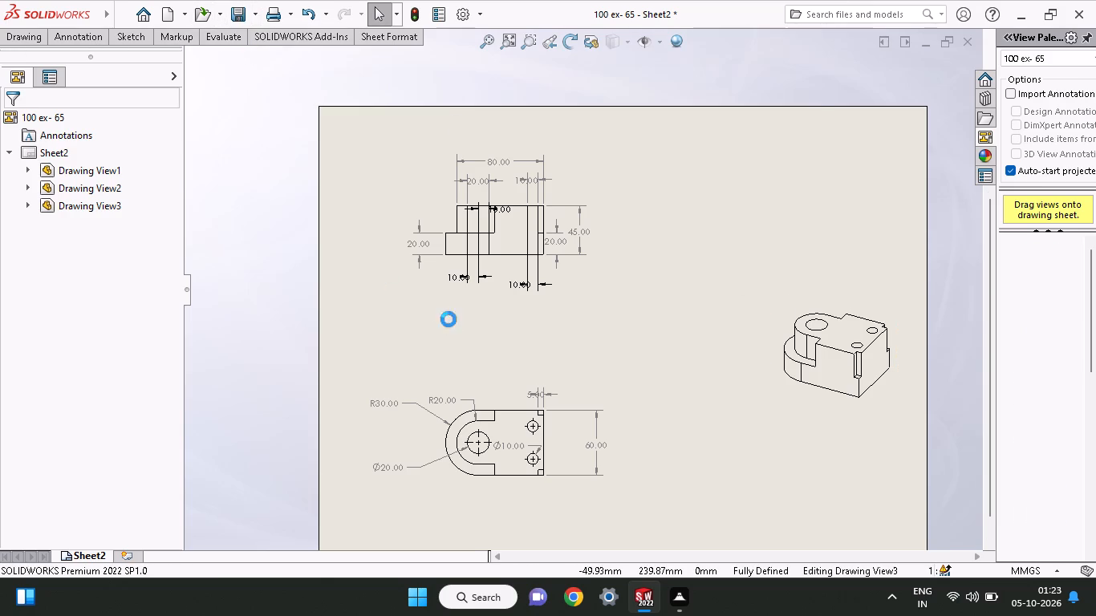
{"action": "left_click", "coordinate": [470, 313]}
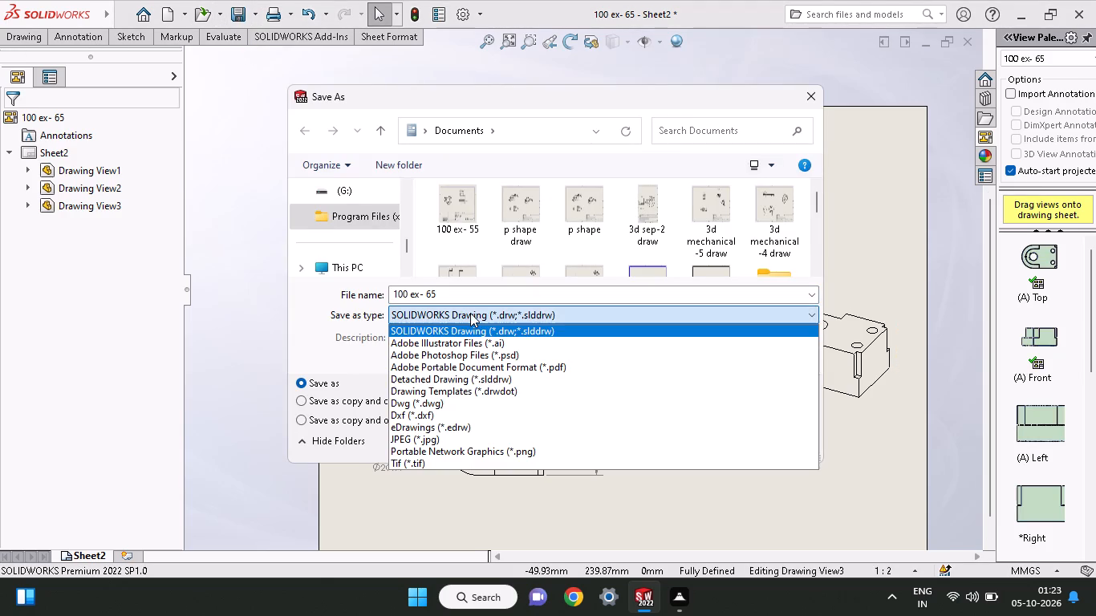
{"action": "left_click", "coordinate": [469, 367]}
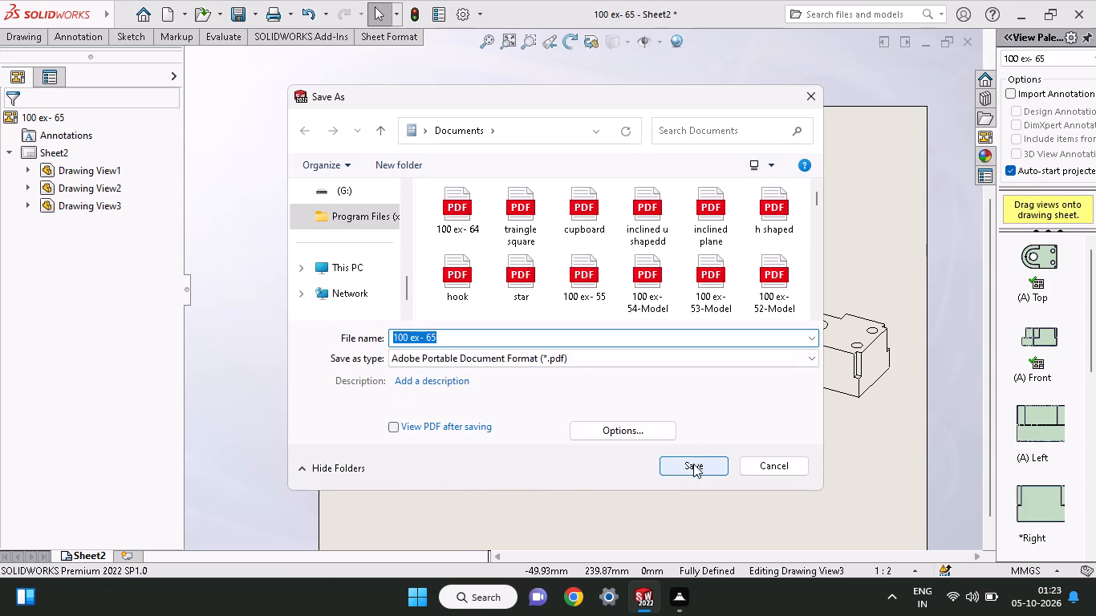
{"action": "left_click", "coordinate": [693, 466]}
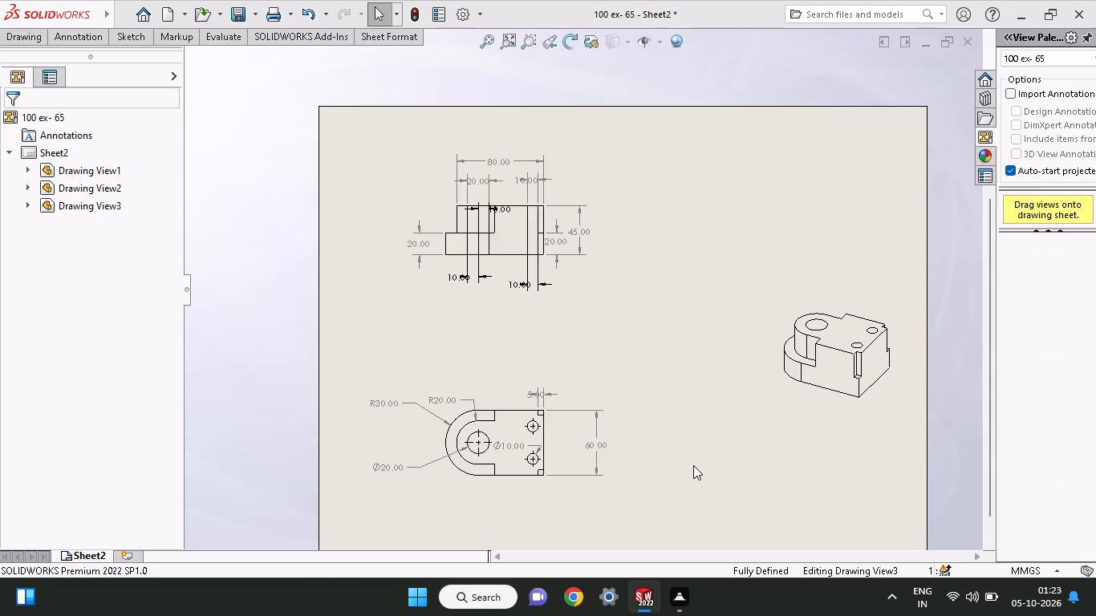